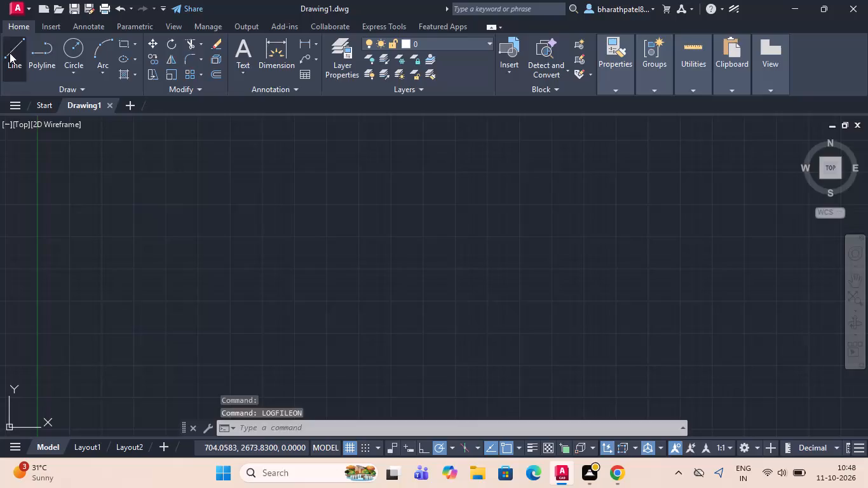
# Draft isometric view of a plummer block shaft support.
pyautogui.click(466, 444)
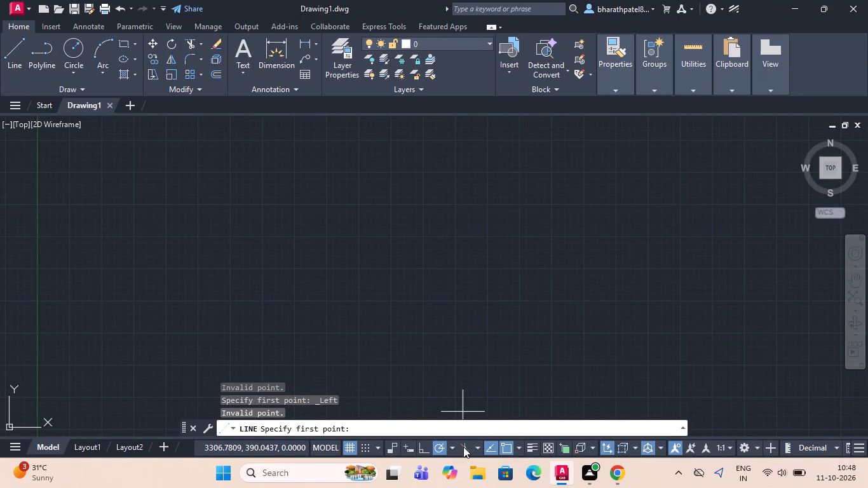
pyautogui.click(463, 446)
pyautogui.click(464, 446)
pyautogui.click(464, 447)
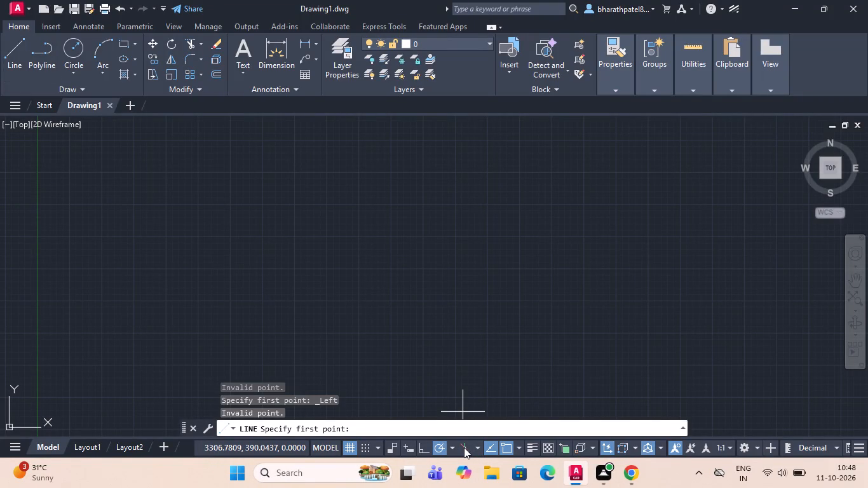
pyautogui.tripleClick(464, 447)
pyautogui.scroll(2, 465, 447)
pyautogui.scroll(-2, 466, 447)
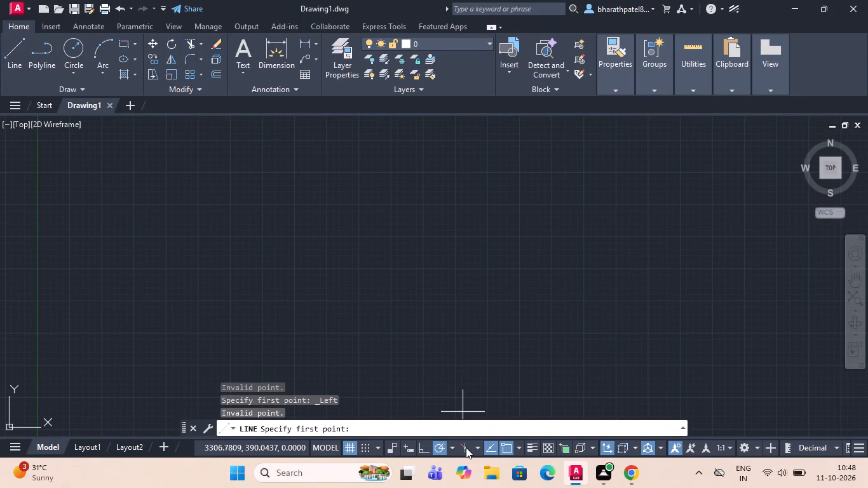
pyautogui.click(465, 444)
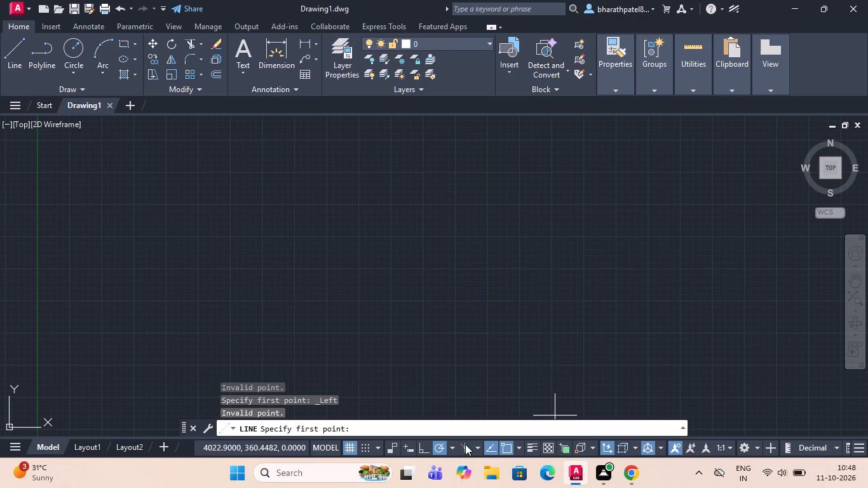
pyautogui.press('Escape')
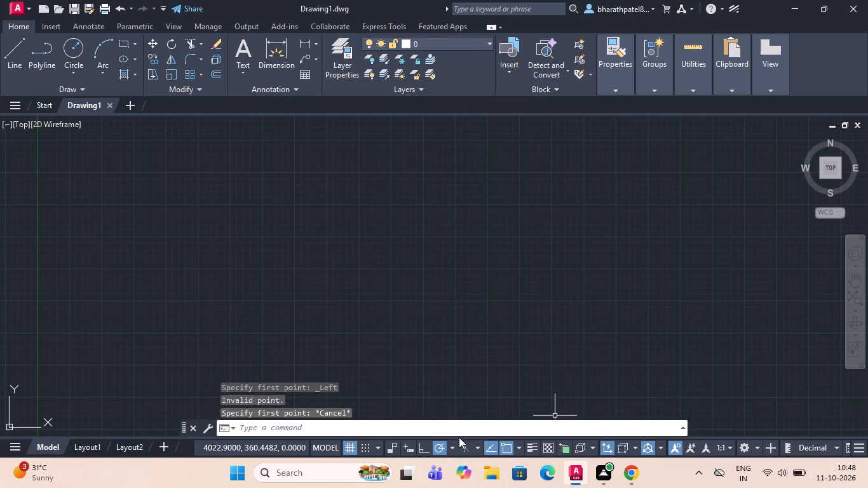
# Turn on isometric drafting and set the active isoplane to Top.
pyautogui.click(463, 445)
pyautogui.click(463, 445)
pyautogui.click(463, 445)
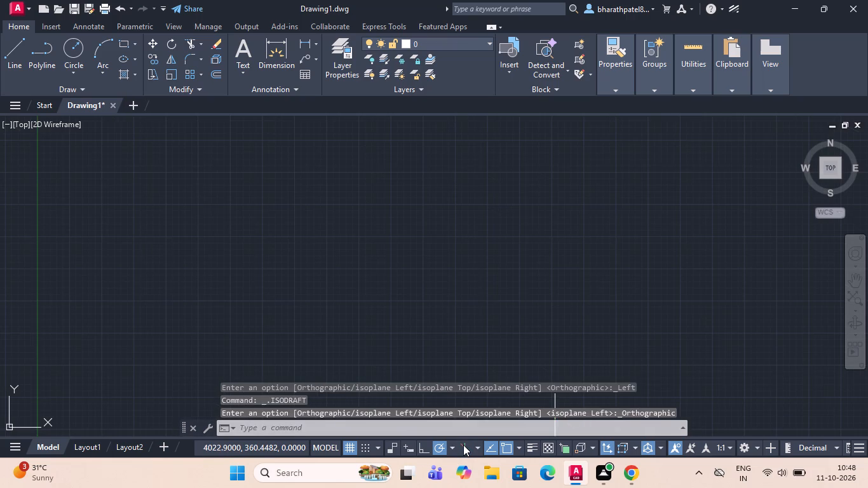
pyautogui.click(475, 448)
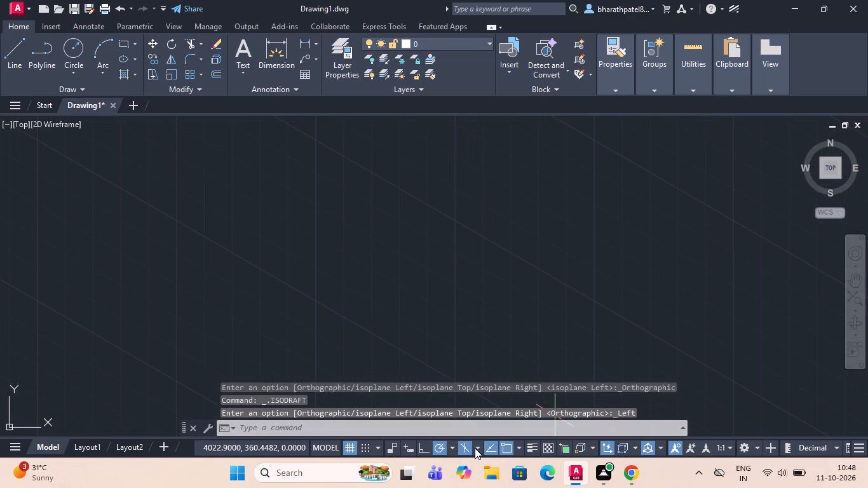
pyautogui.click(479, 407)
# Draw two connected base edges with the Line tool: 110 units at 330°, followed by 45 units at 30°.
pyautogui.scroll(-2, 374, 341)
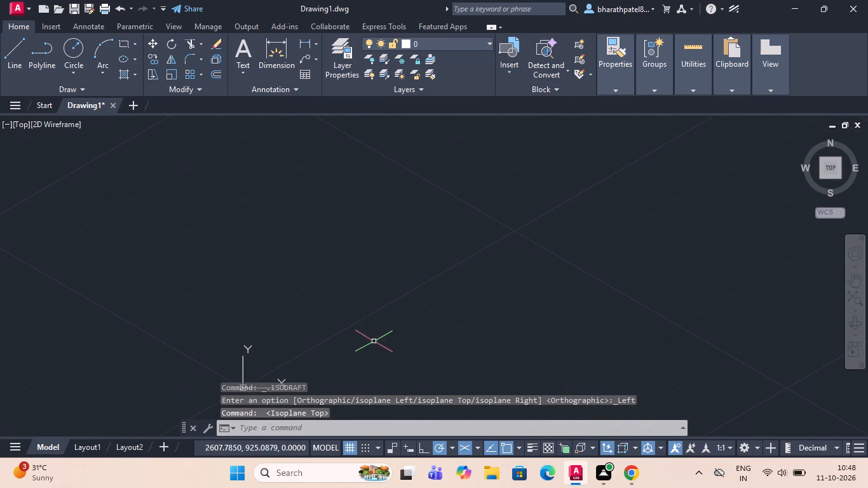
pyautogui.scroll(1, 387, 257)
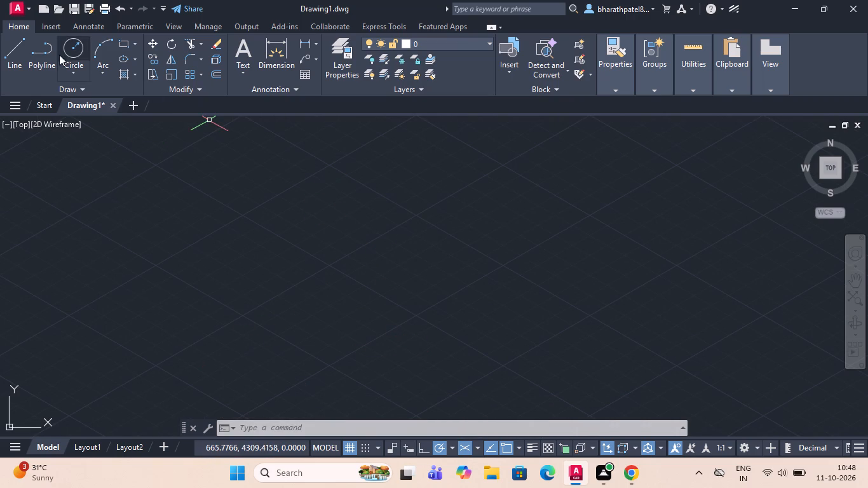
pyautogui.click(4, 60)
pyautogui.click(287, 240)
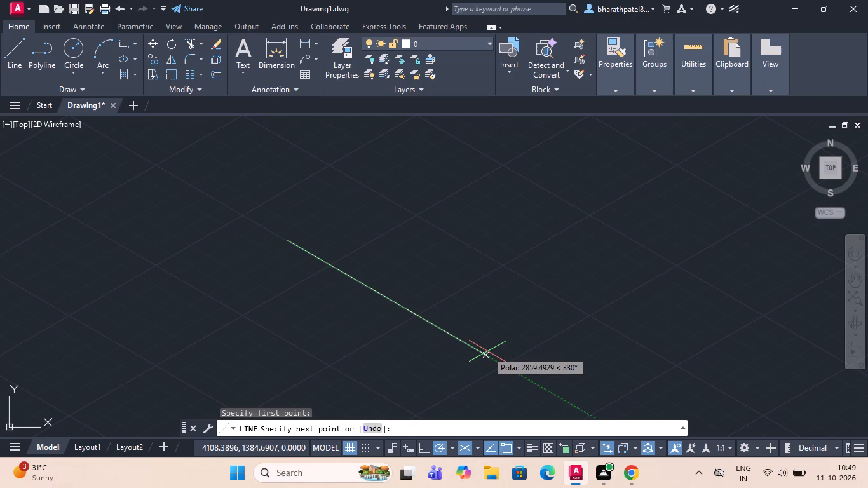
pyautogui.write('11')
pyautogui.press('0')
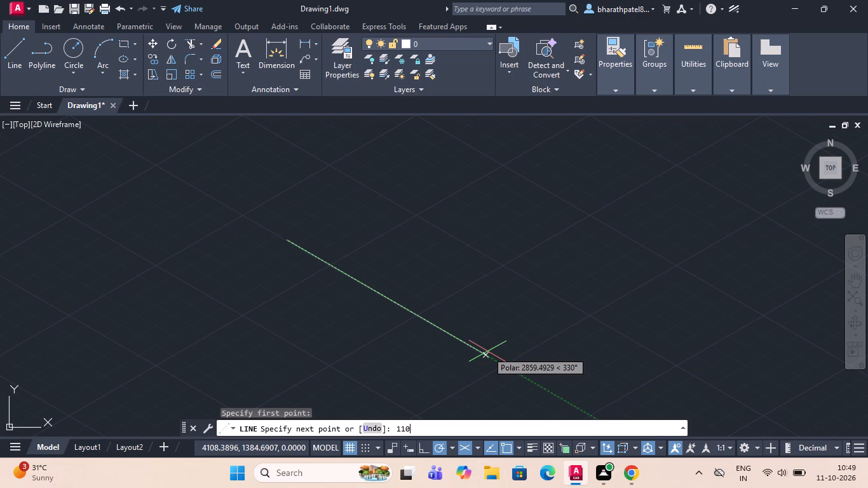
pyautogui.press('Return')
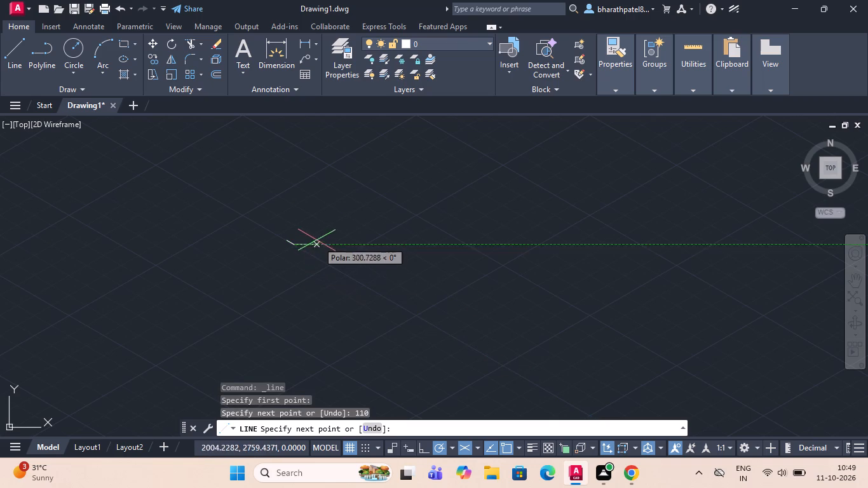
pyautogui.scroll(2, 309, 236)
pyautogui.scroll(2, 223, 241)
pyautogui.scroll(3, 307, 268)
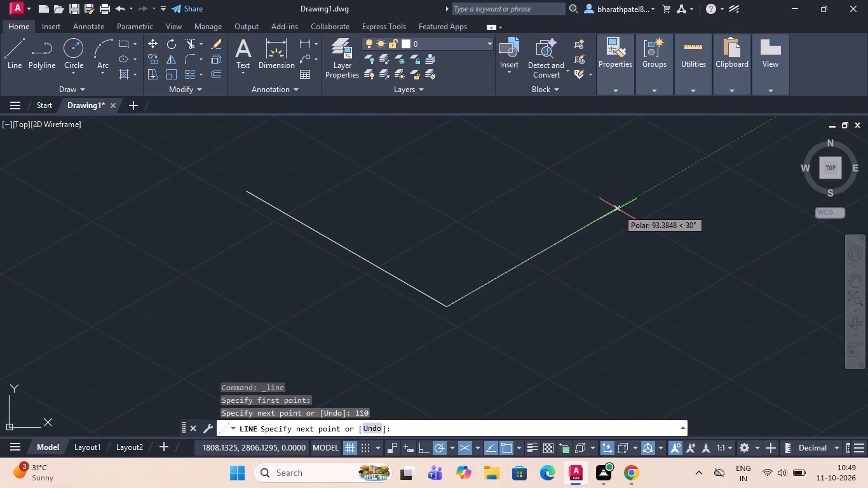
pyautogui.write('45')
pyautogui.press('Return')
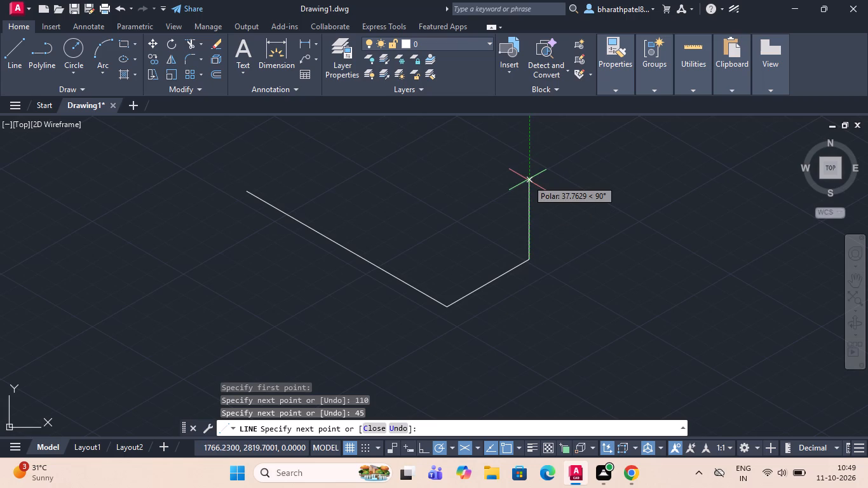
# Continue the line chain 62 units straight up and 12 units at 210°, finishing the line there.
pyautogui.press('6')
pyautogui.press('2')
pyautogui.press('Return')
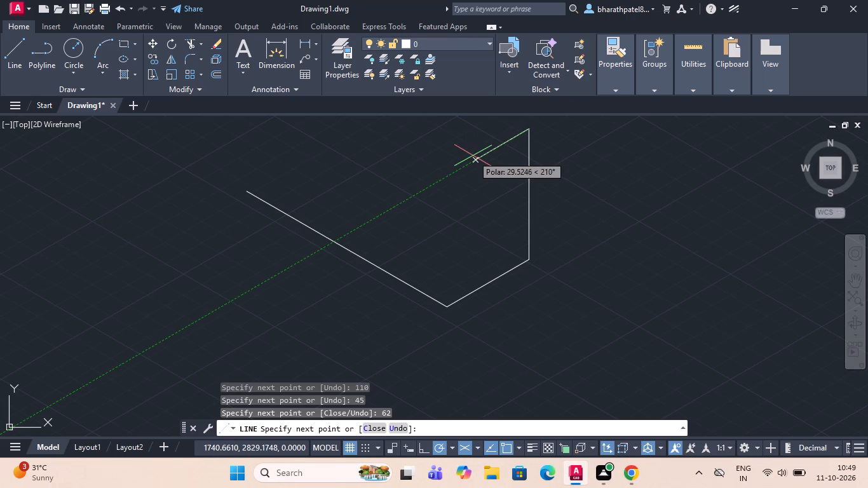
pyautogui.write('12')
pyautogui.press('Return')
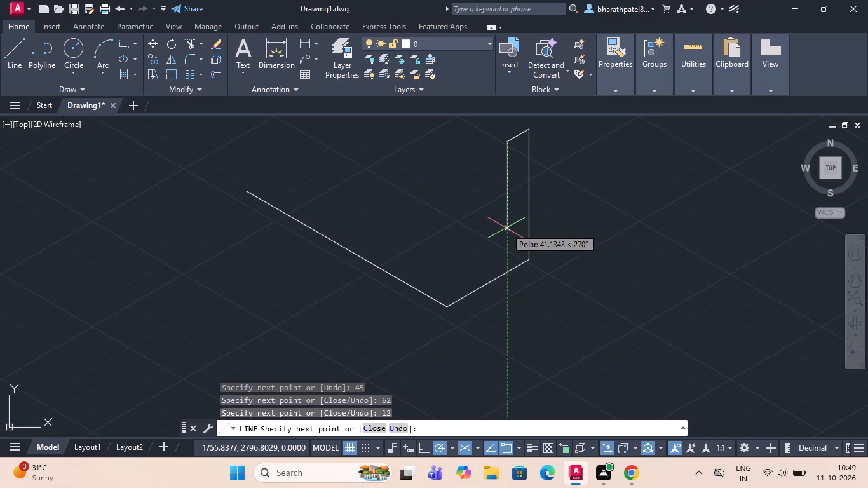
pyautogui.press('Escape')
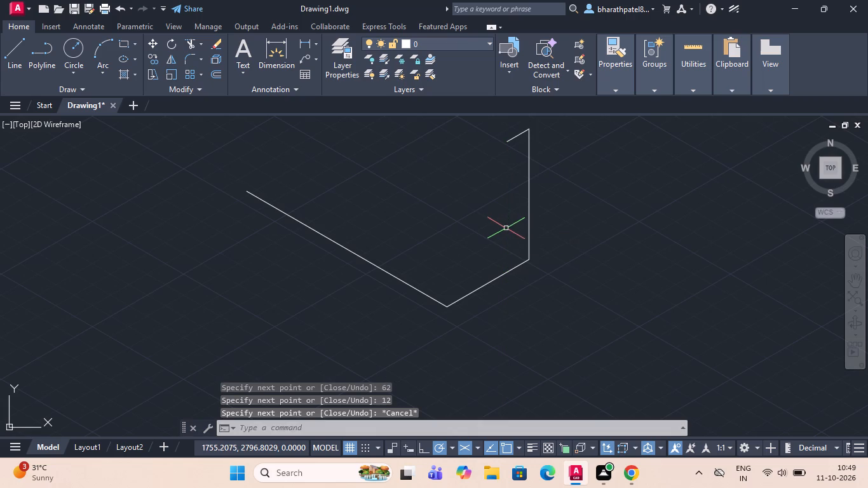
# From the front bottom corner, draw a 12-unit vertical edge and a 30° line extending past the 62-unit vertical.
pyautogui.click(17, 46)
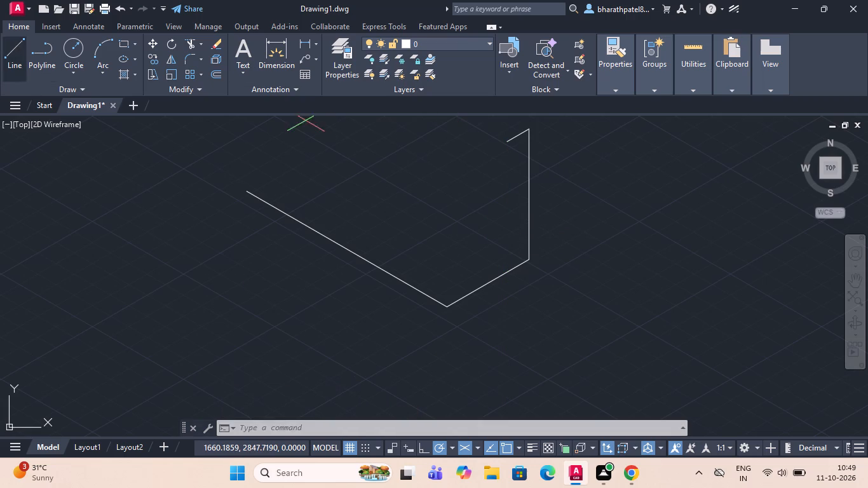
pyautogui.click(447, 306)
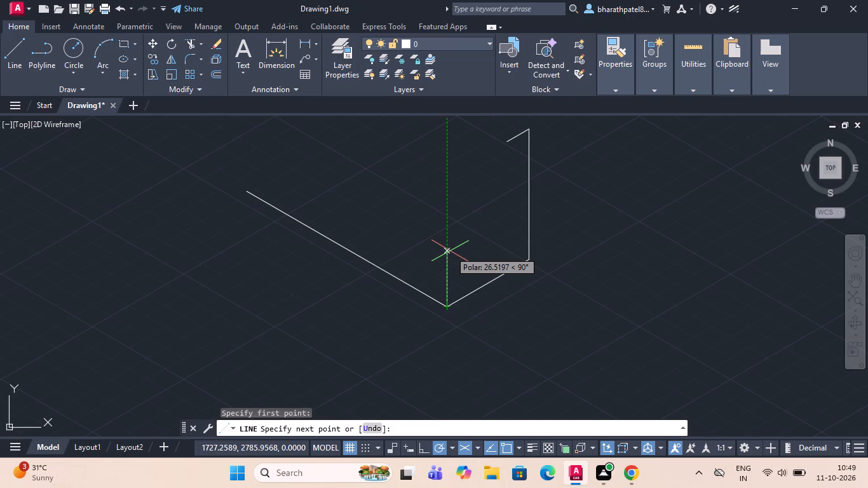
pyautogui.write('12')
pyautogui.press('Return')
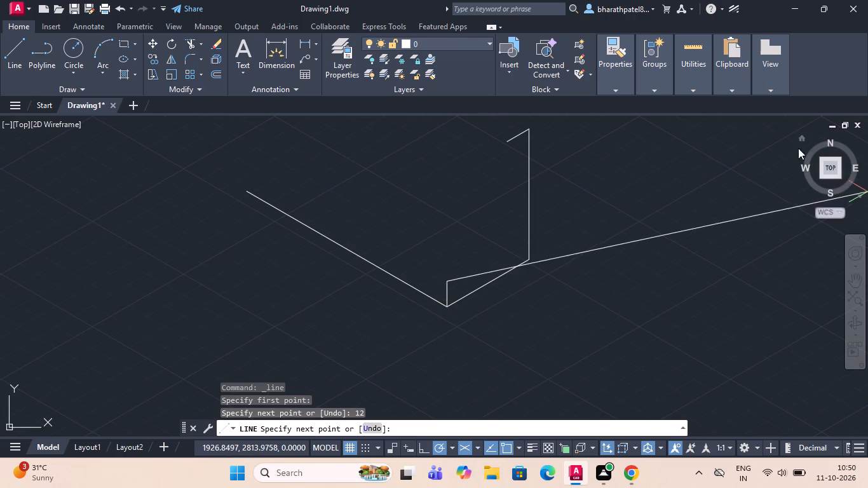
pyautogui.click(623, 178)
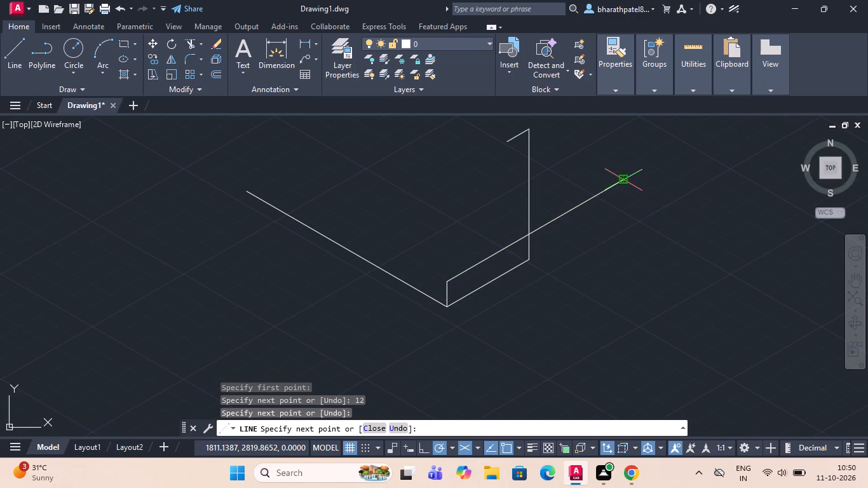
pyautogui.press('Escape')
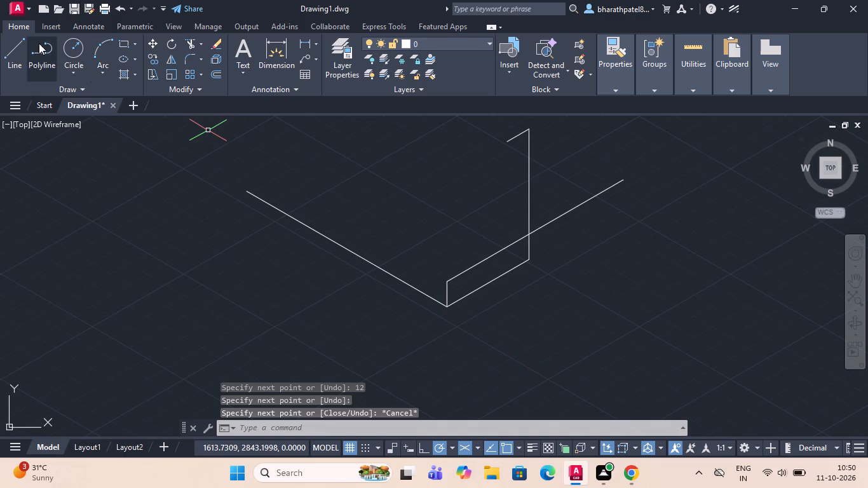
# From the top of the 12-unit vertical, draw a 110-unit line at 150° and a vertical line down past the base edge's end.
pyautogui.moveTo(24, 44); pyautogui.dragTo(24, 67)
pyautogui.scroll(-2, 245, 343)
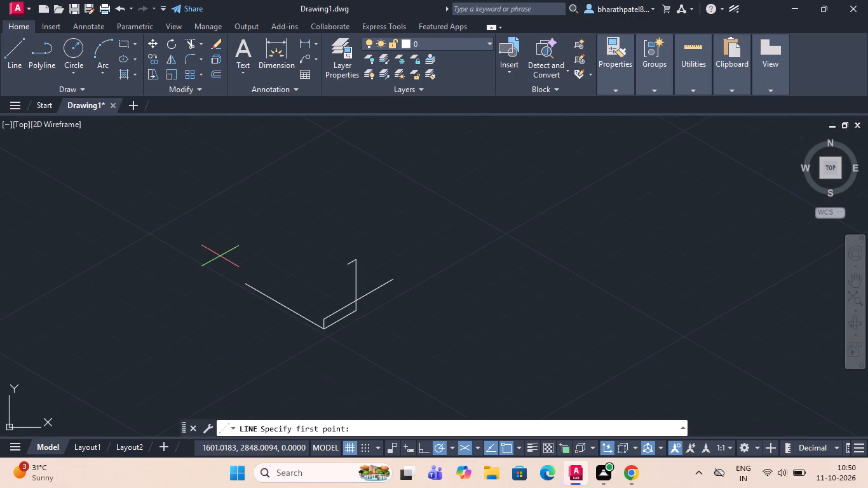
pyautogui.scroll(1, 220, 256)
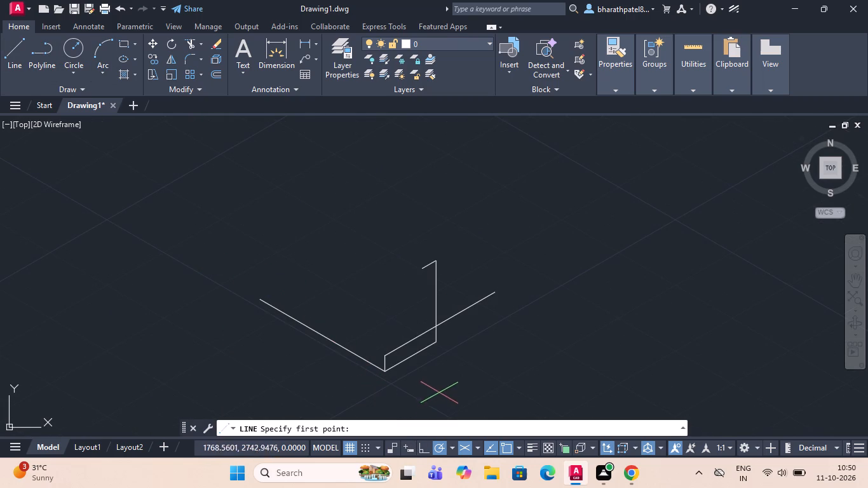
pyautogui.click(385, 353)
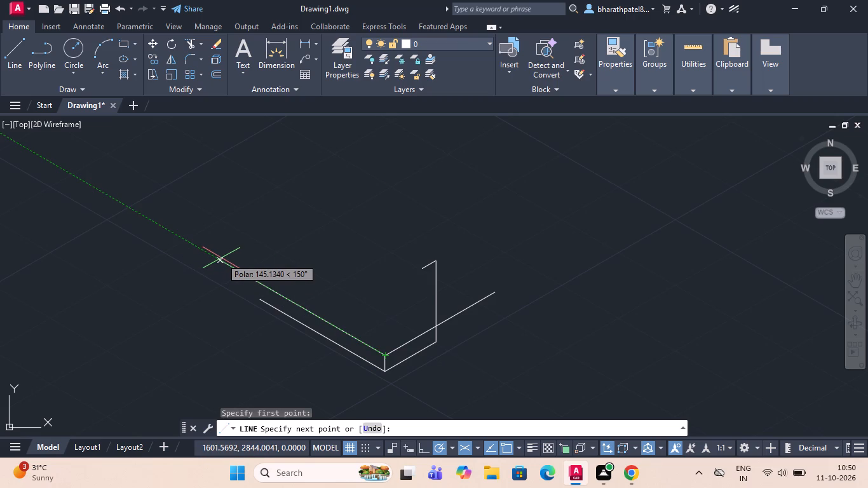
pyautogui.write('11')
pyautogui.press('0')
pyautogui.press('Return')
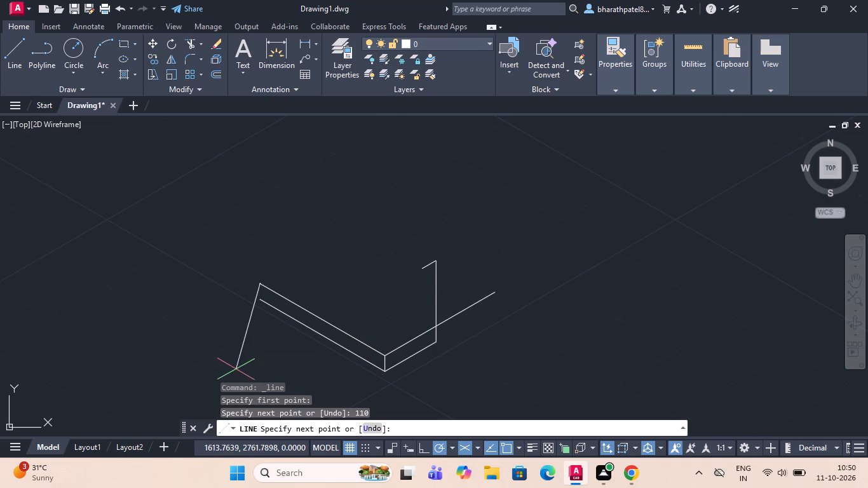
pyautogui.click(261, 313)
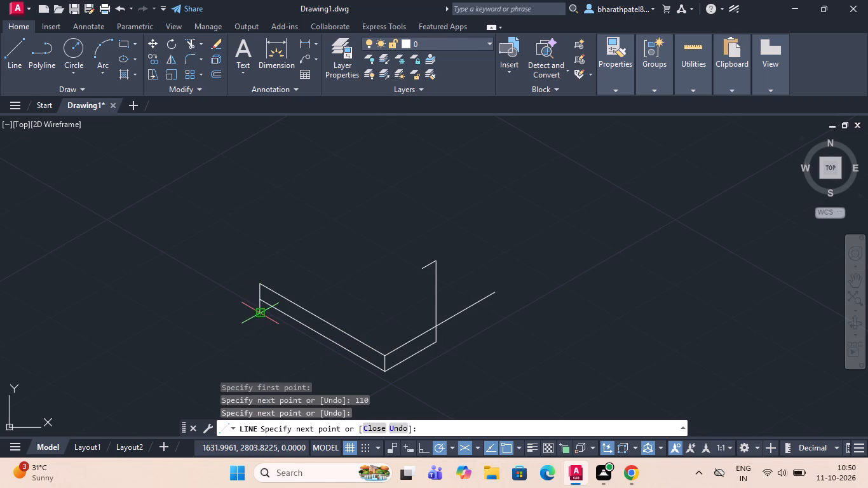
pyautogui.press('Escape')
# From the front bottom corner, draw a 25-unit line at 150° along the base edge and a 6-unit line straight up.
pyautogui.click(13, 59)
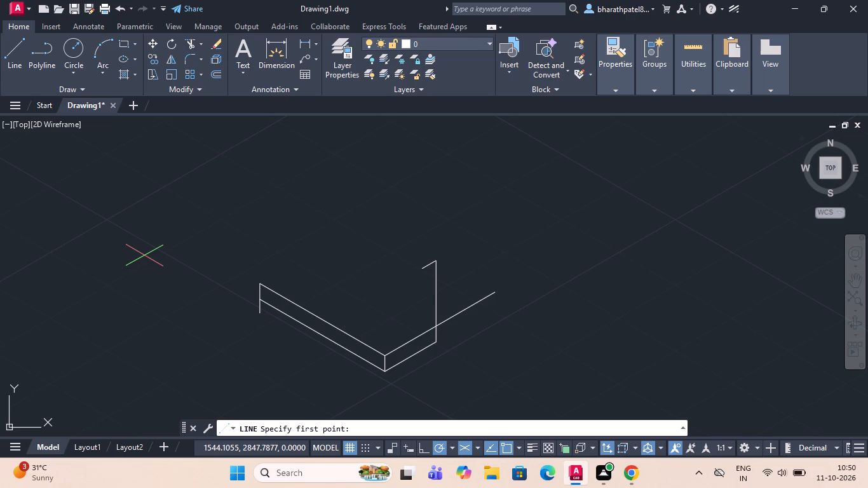
pyautogui.click(4, 59)
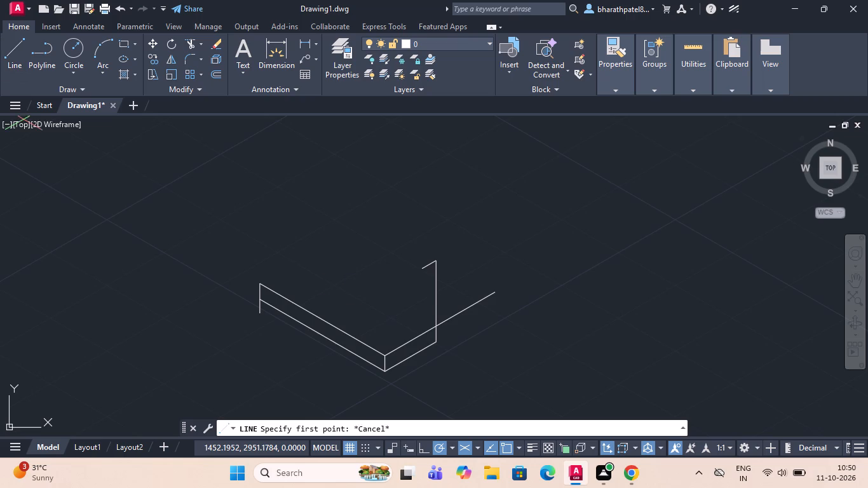
pyautogui.scroll(1, 390, 367)
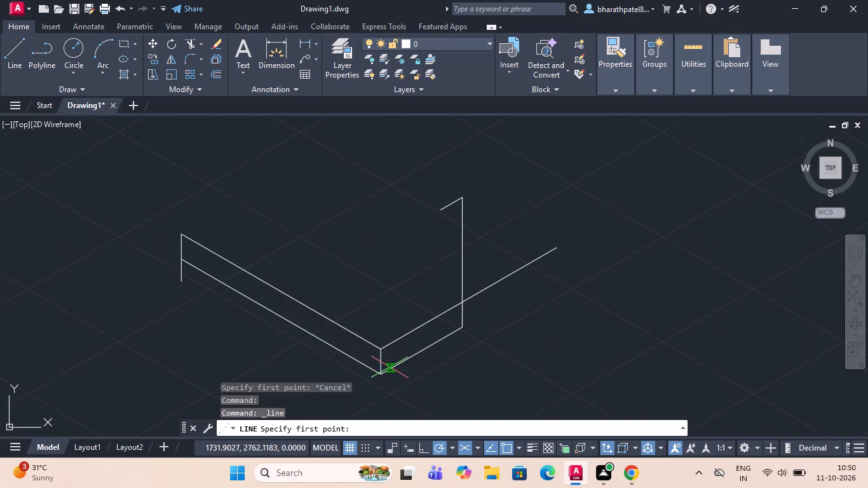
pyautogui.click(383, 369)
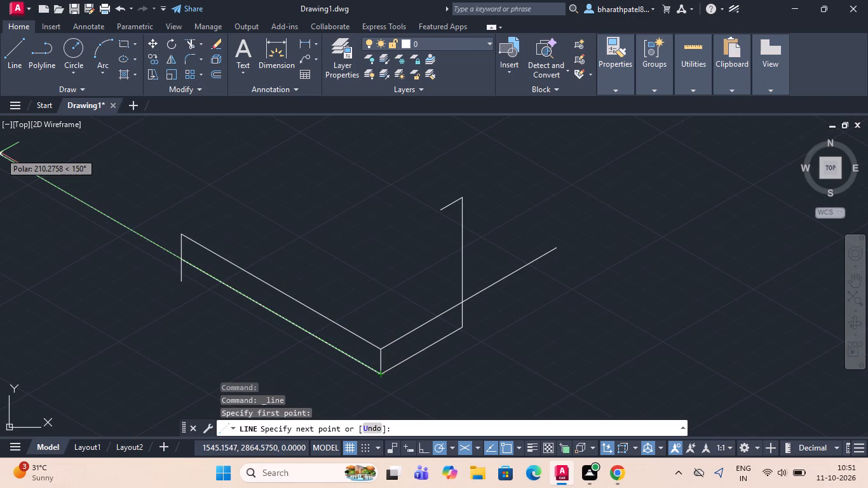
pyautogui.press('2')
pyautogui.press('5')
pyautogui.press('Return')
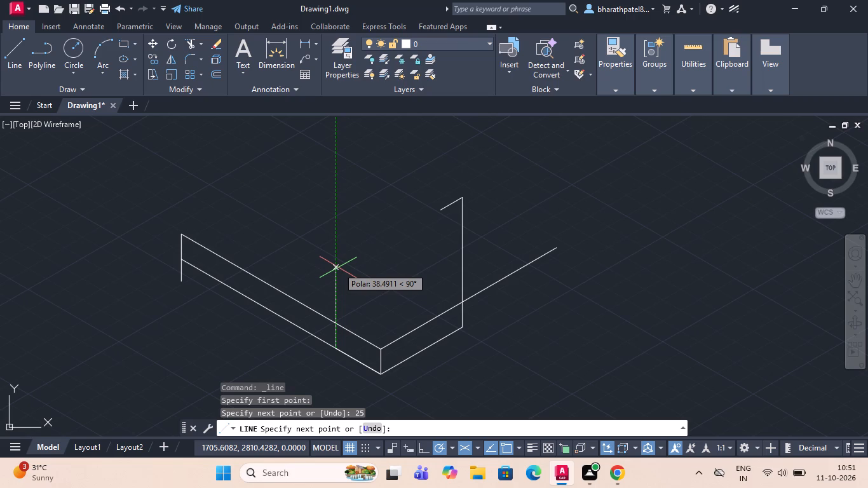
pyautogui.scroll(-2, 339, 268)
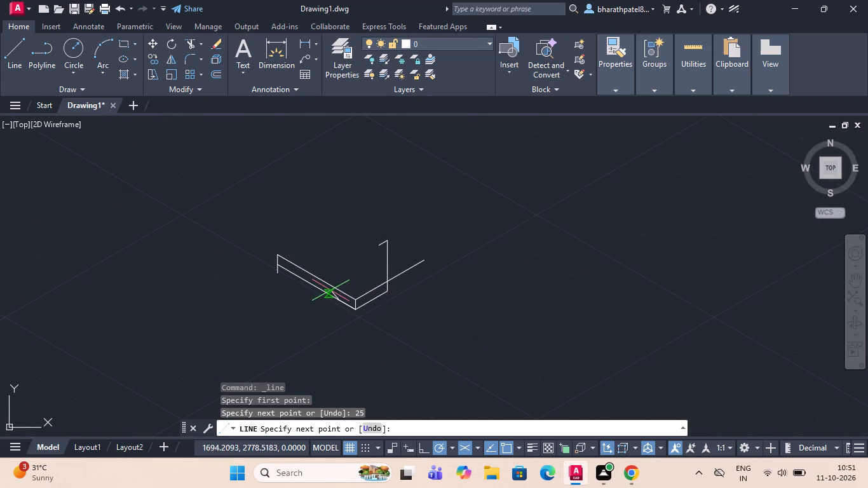
pyautogui.scroll(4, 330, 290)
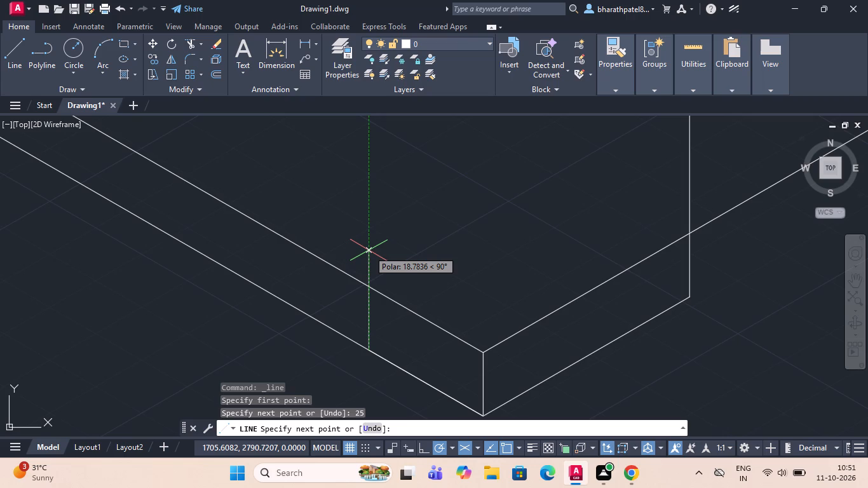
pyautogui.press('6')
pyautogui.press('Return')
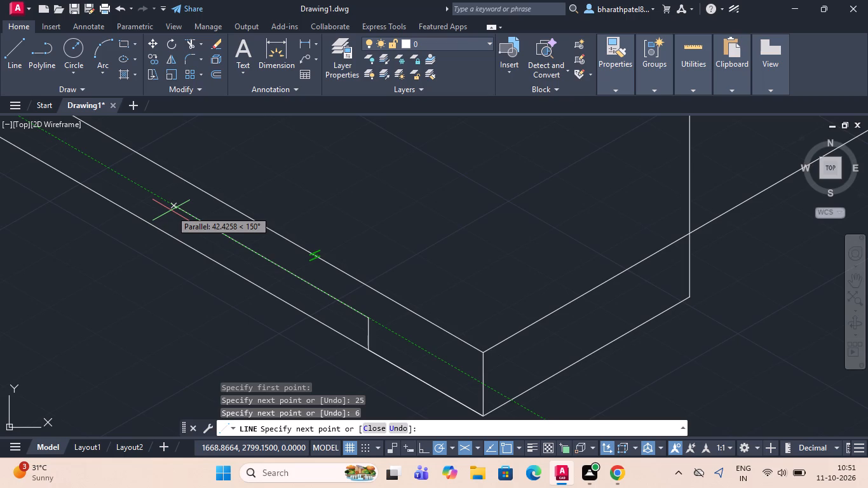
# Continue the recess outline with a 60-unit line at 150° and a vertical line down past the base edge, finishing there.
pyautogui.write('60')
pyautogui.press('Return')
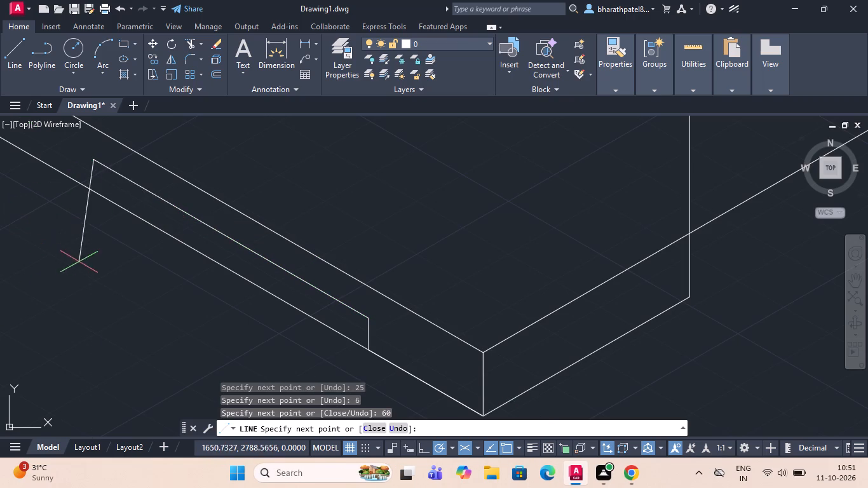
pyautogui.click(98, 234)
pyautogui.press('Escape')
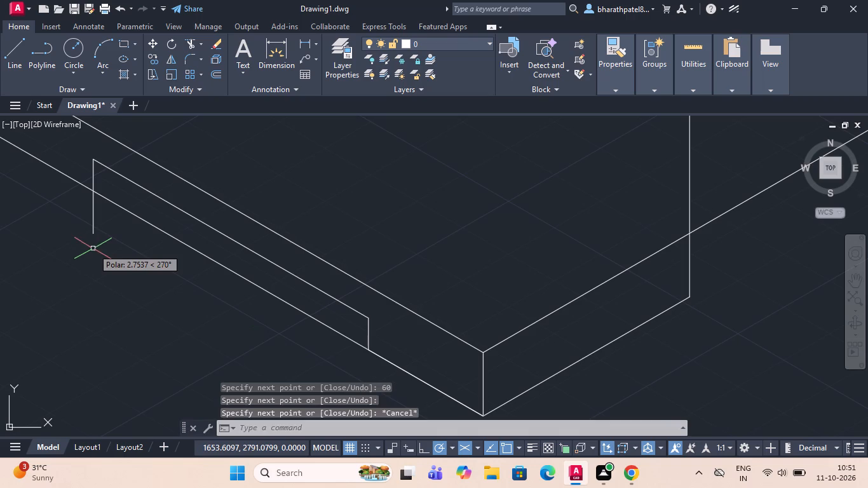
# Trim the vertical line ends overshooting the bottom base edge at the recess and at the base's far end.
pyautogui.scroll(-2, 390, 231)
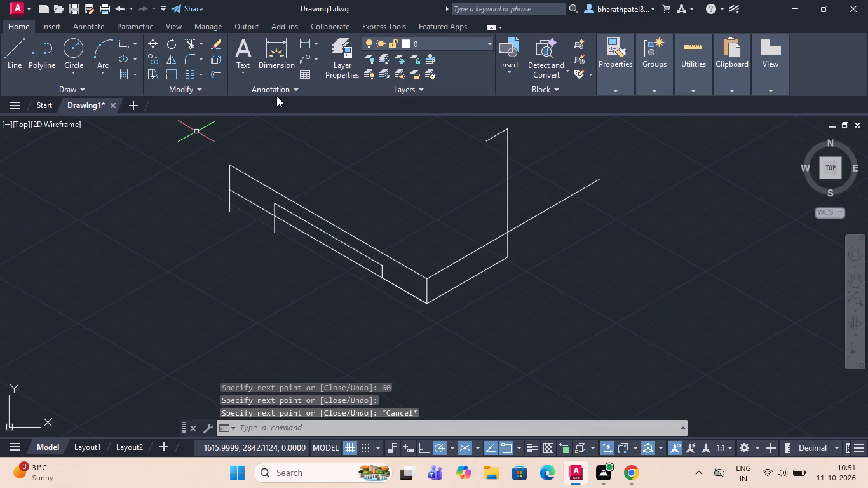
pyautogui.click(185, 43)
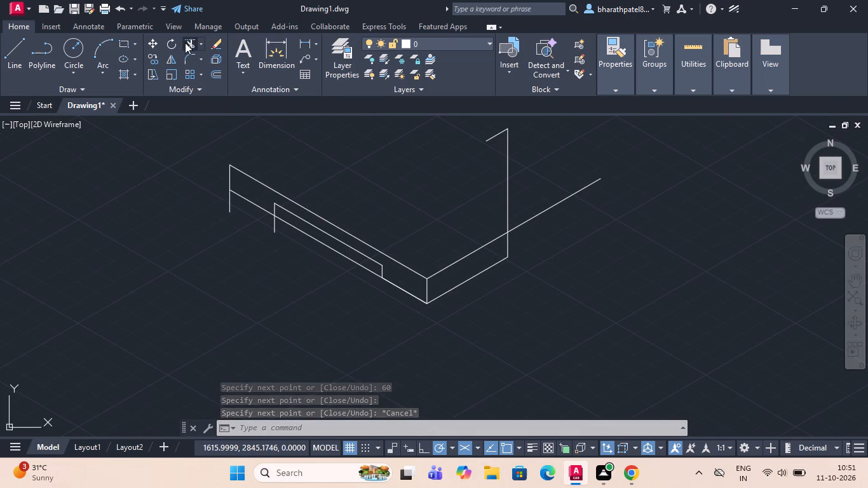
pyautogui.scroll(4, 233, 132)
pyautogui.scroll(-3, 233, 132)
pyautogui.scroll(3, 252, 247)
pyautogui.moveTo(281, 151); pyautogui.dragTo(369, 186)
pyautogui.scroll(-4, 376, 201)
pyautogui.scroll(4, 302, 162)
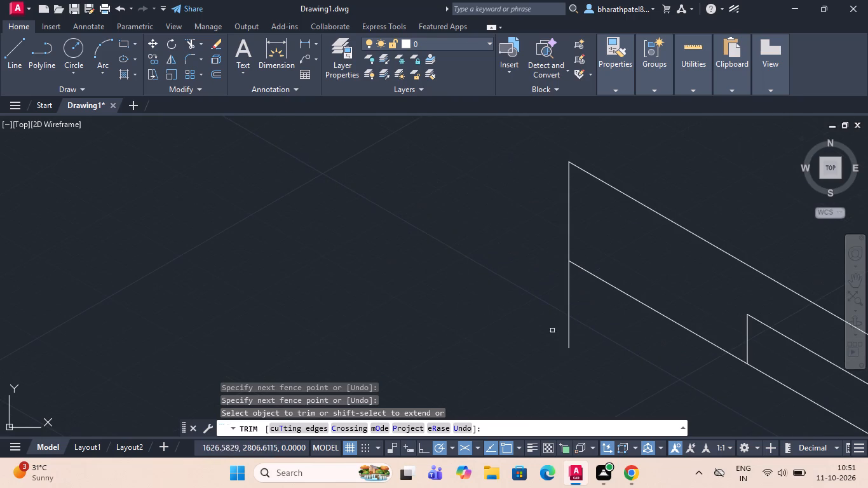
pyautogui.moveTo(599, 338); pyautogui.dragTo(435, 271)
pyautogui.scroll(-5, 434, 269)
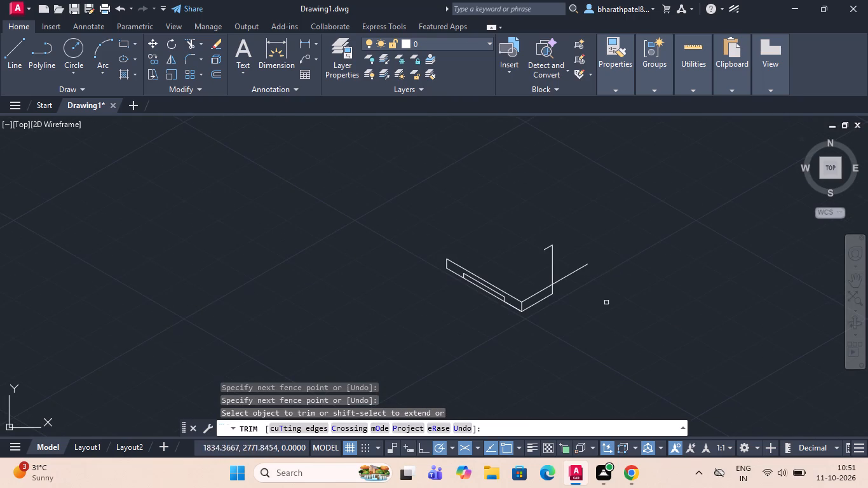
# Draw a 45-unit line at 30° from the base's upper corner at the far end of the 110-unit edge.
pyautogui.scroll(4, 584, 298)
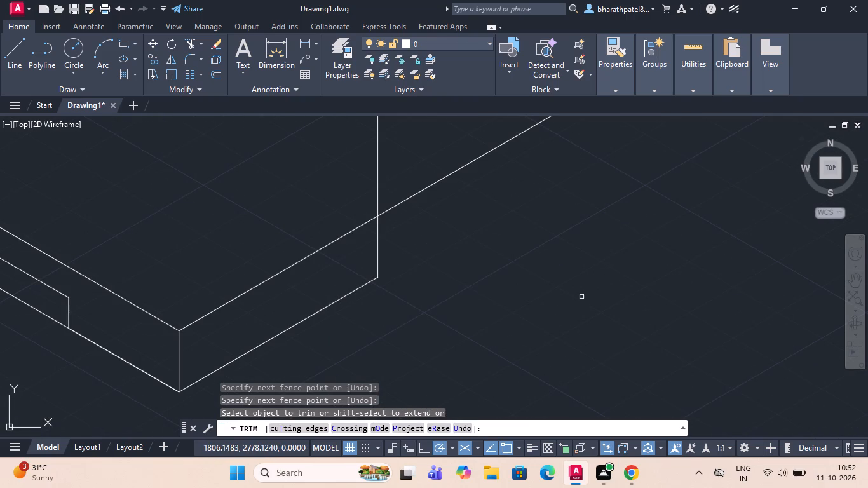
pyautogui.click(14, 55)
pyautogui.scroll(-6, 171, 214)
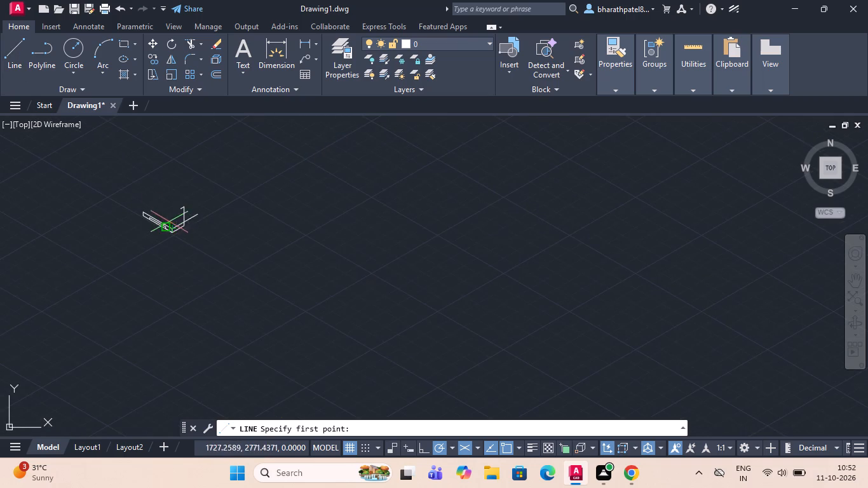
pyautogui.scroll(3, 161, 202)
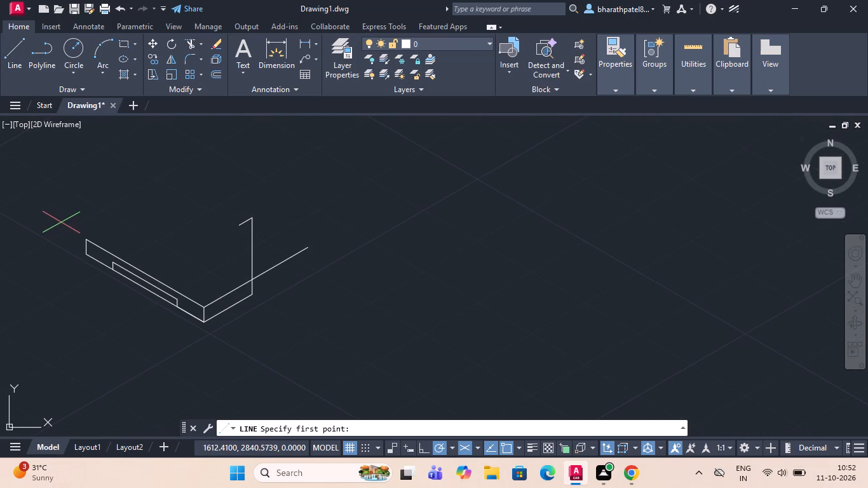
pyautogui.scroll(-2, 71, 248)
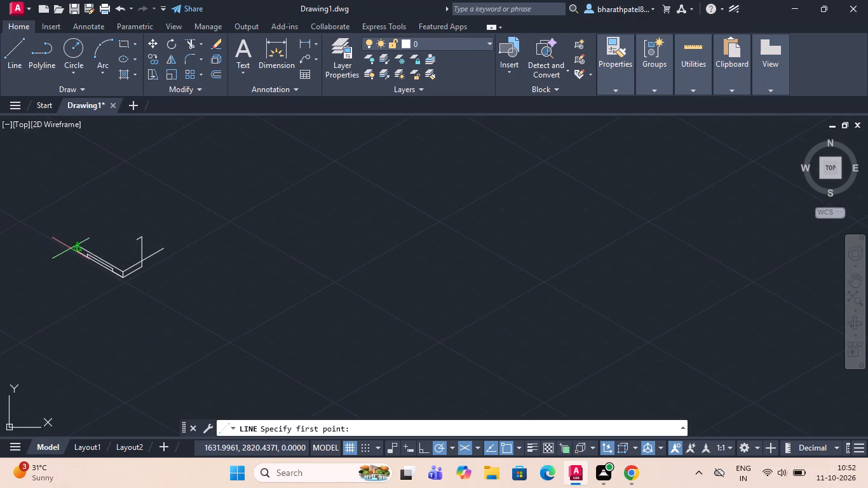
pyautogui.scroll(4, 70, 234)
pyautogui.click(13, 50)
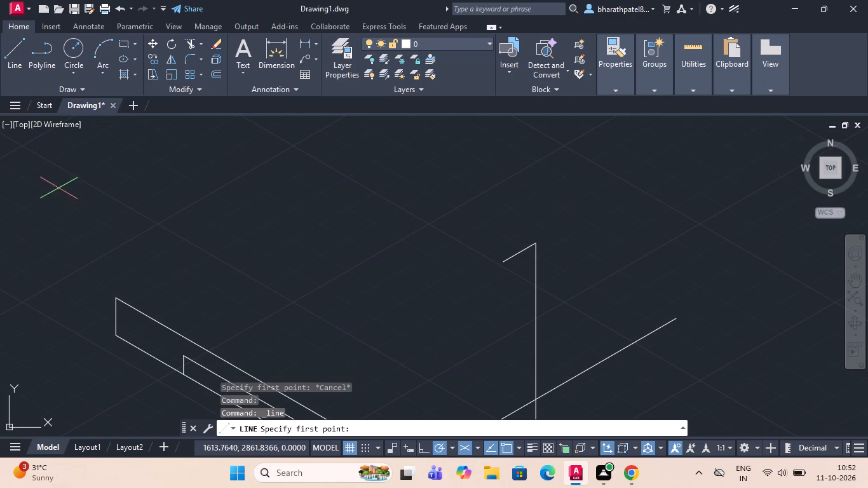
pyautogui.moveTo(117, 298); pyautogui.dragTo(123, 287)
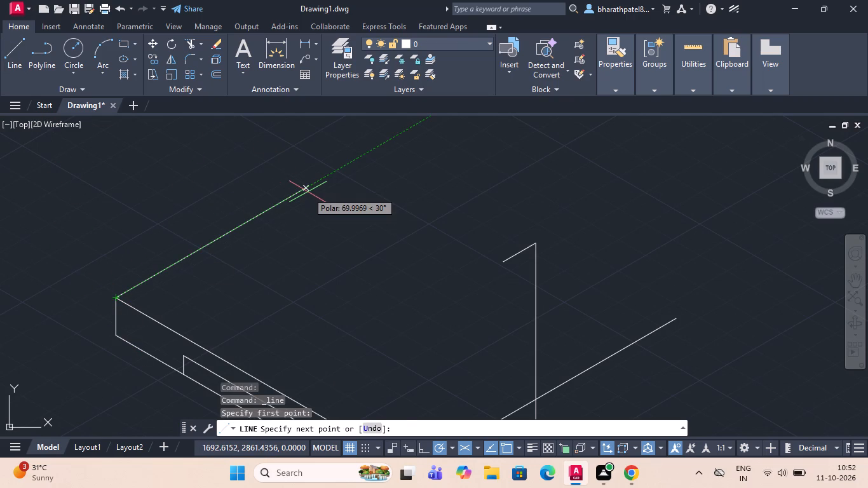
pyautogui.write('45')
pyautogui.press('Return')
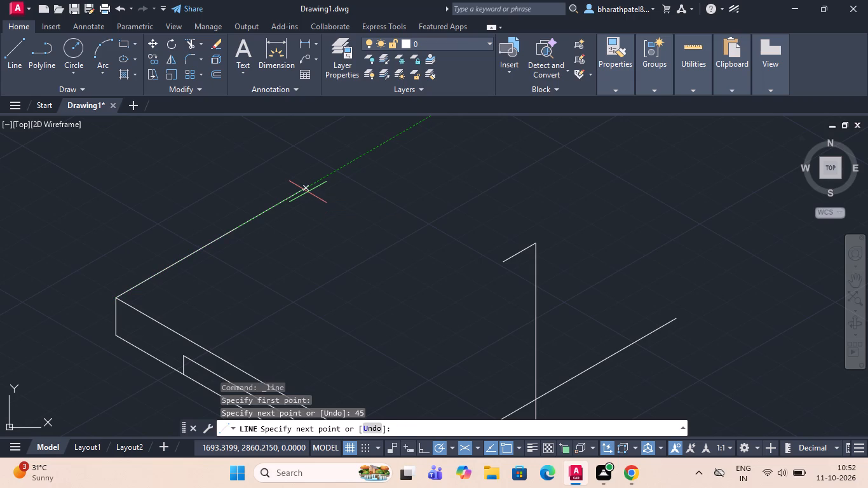
pyautogui.scroll(-2, 308, 187)
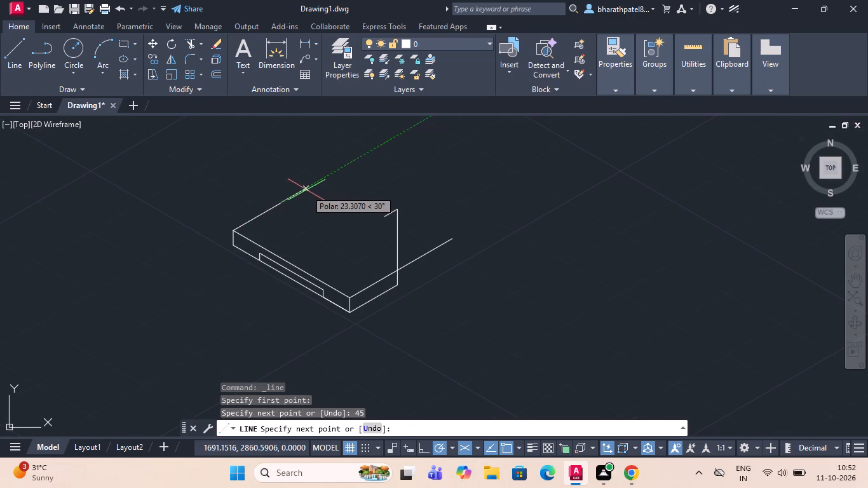
pyautogui.scroll(-3, 306, 191)
pyautogui.scroll(3, 304, 152)
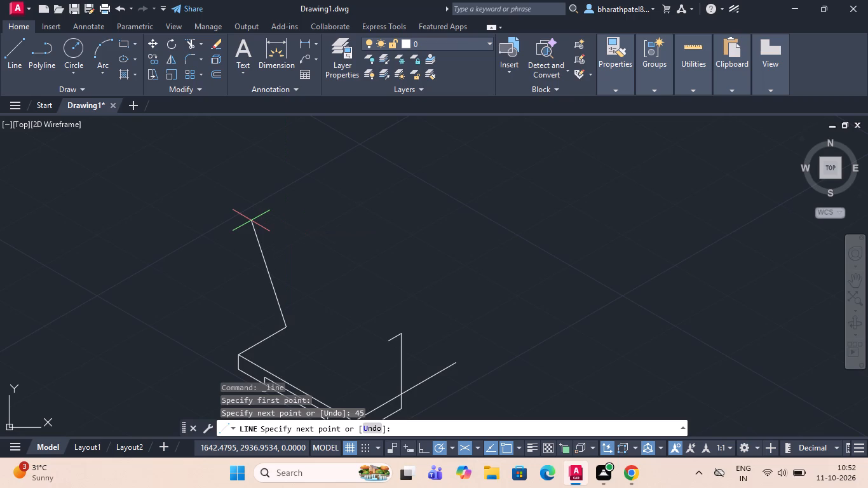
pyautogui.press('Escape')
# From the bottom corner directly below, draw a 45-unit line at 30° followed by a 62-unit line straight up.
pyautogui.click(0, 56)
pyautogui.click(10, 55)
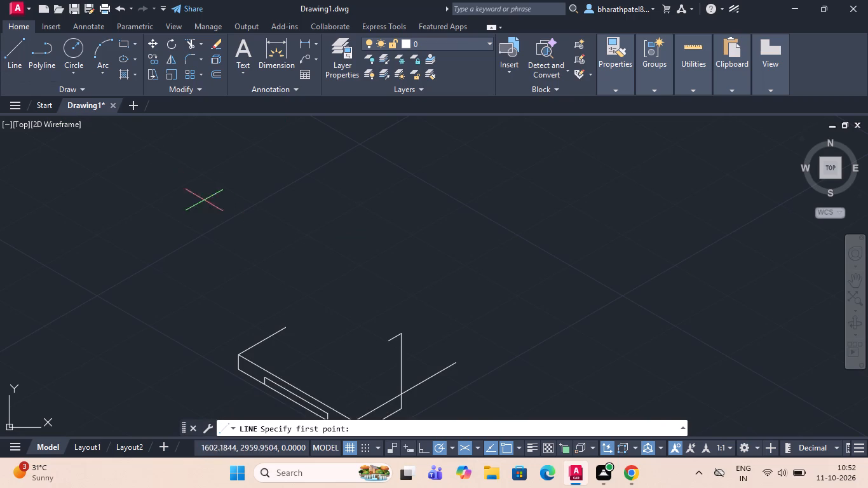
pyautogui.scroll(-2, 208, 210)
pyautogui.scroll(4, 210, 263)
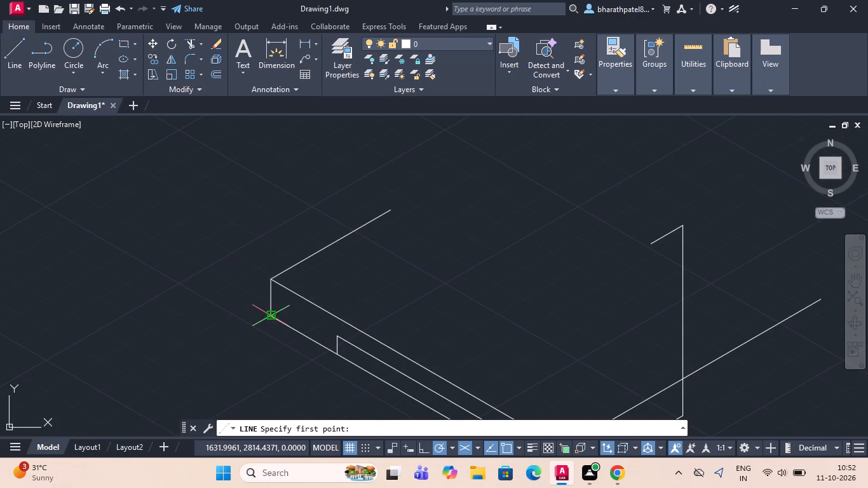
pyautogui.moveTo(273, 315); pyautogui.dragTo(280, 311)
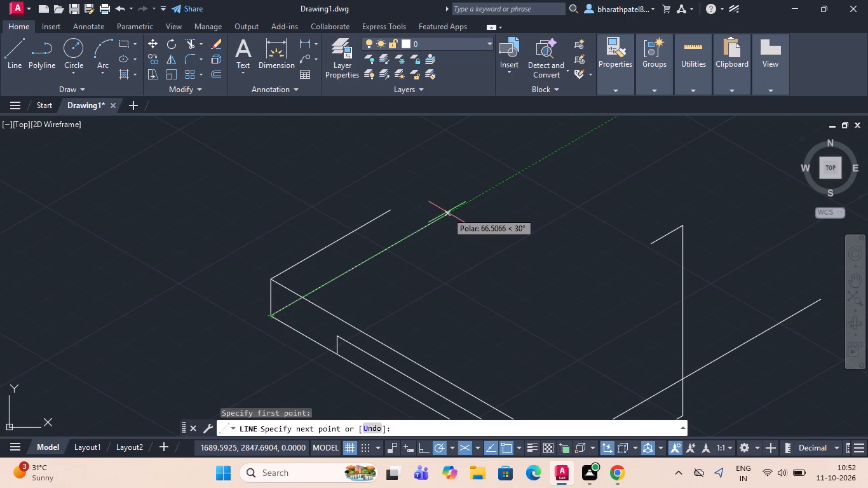
pyautogui.write('45')
pyautogui.press('Return')
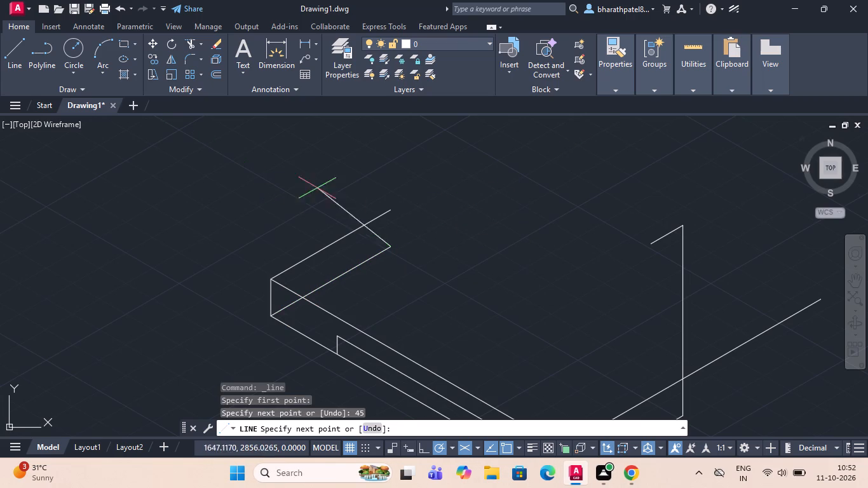
pyautogui.scroll(-3, 379, 273)
pyautogui.scroll(3, 395, 241)
pyautogui.scroll(-1, 395, 241)
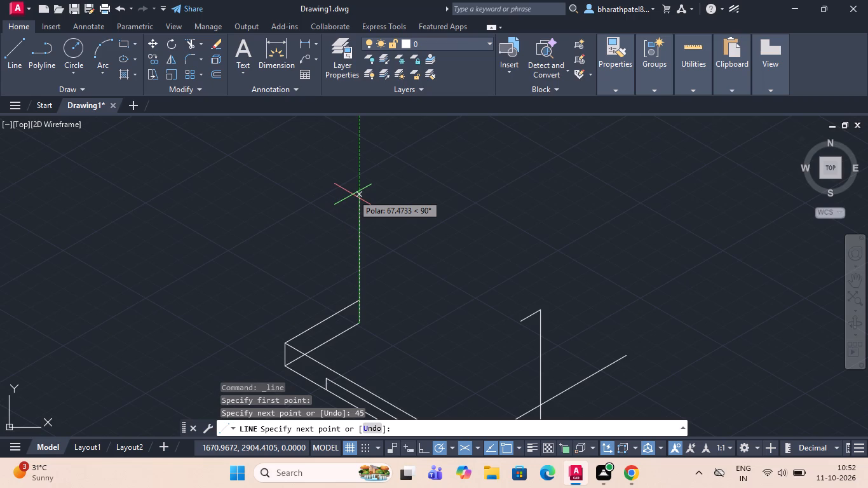
pyautogui.write('62')
pyautogui.press('Return')
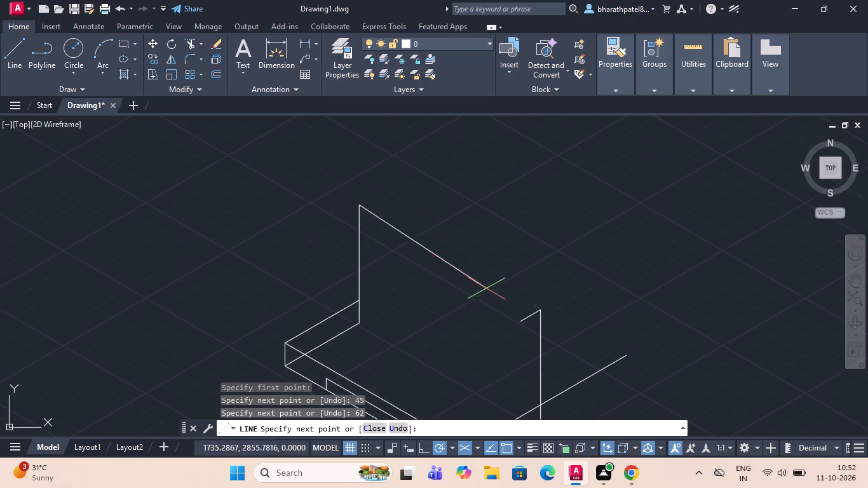
# Continue the line at 330° to the top of the existing 62-unit vertical on the opposite end and finish it there.
pyautogui.scroll(3, 521, 295)
pyautogui.scroll(-4, 521, 295)
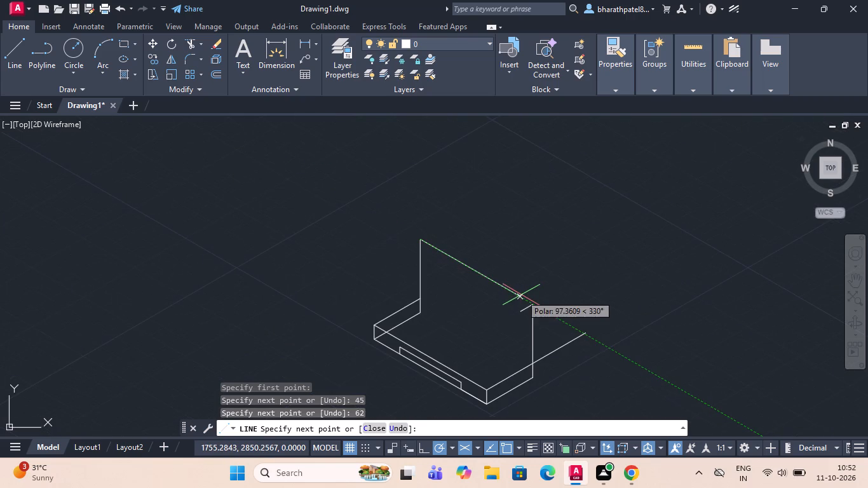
pyautogui.scroll(4, 522, 313)
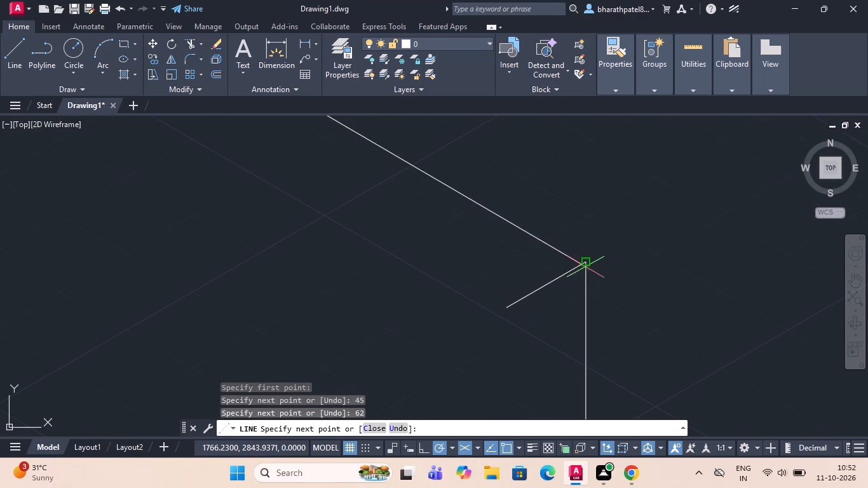
pyautogui.click(589, 264)
pyautogui.press('Escape')
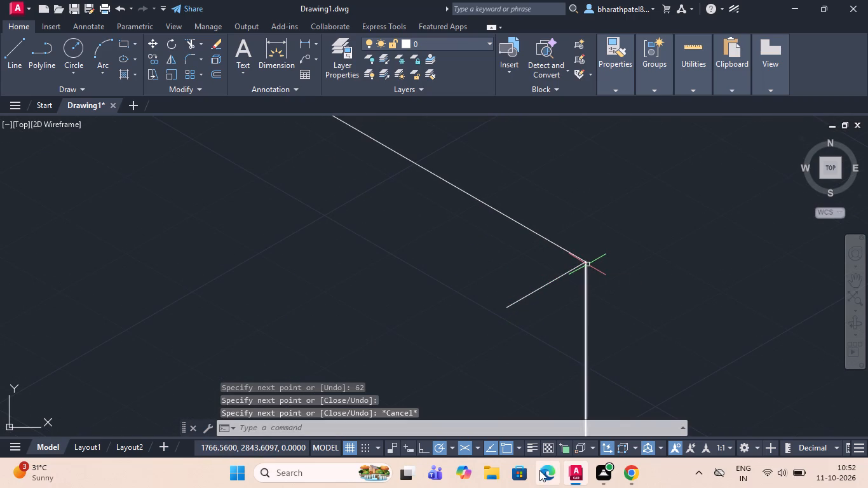
pyautogui.scroll(-3, 398, 354)
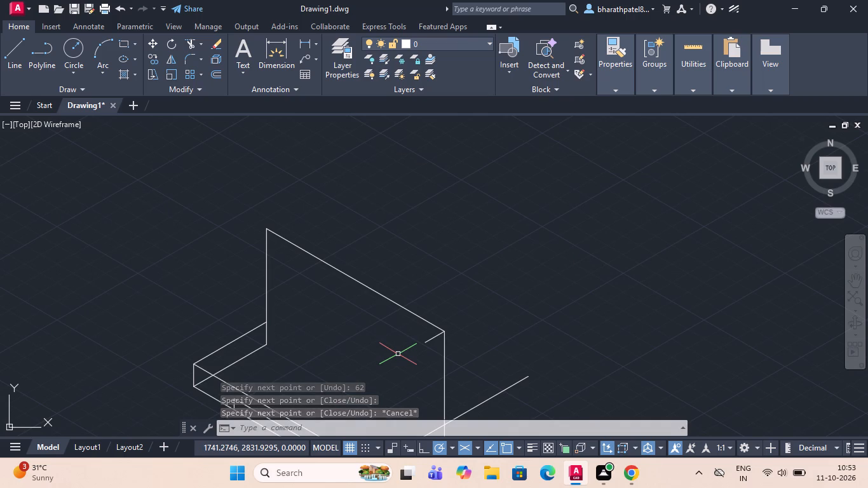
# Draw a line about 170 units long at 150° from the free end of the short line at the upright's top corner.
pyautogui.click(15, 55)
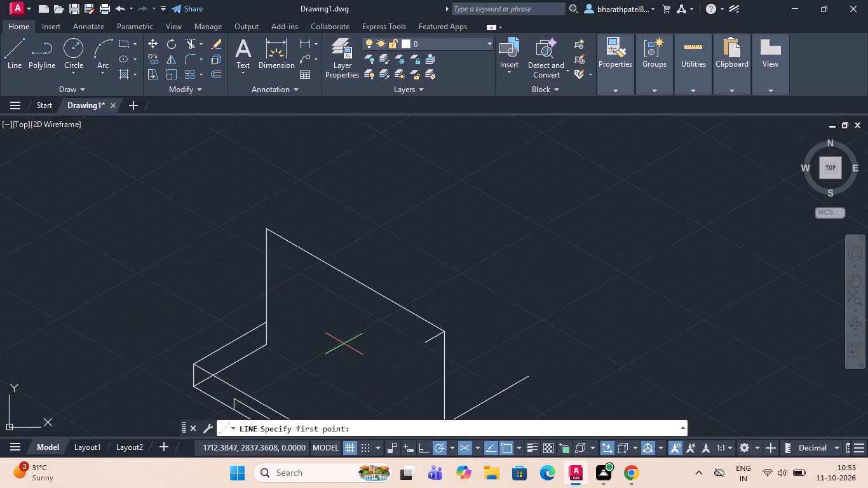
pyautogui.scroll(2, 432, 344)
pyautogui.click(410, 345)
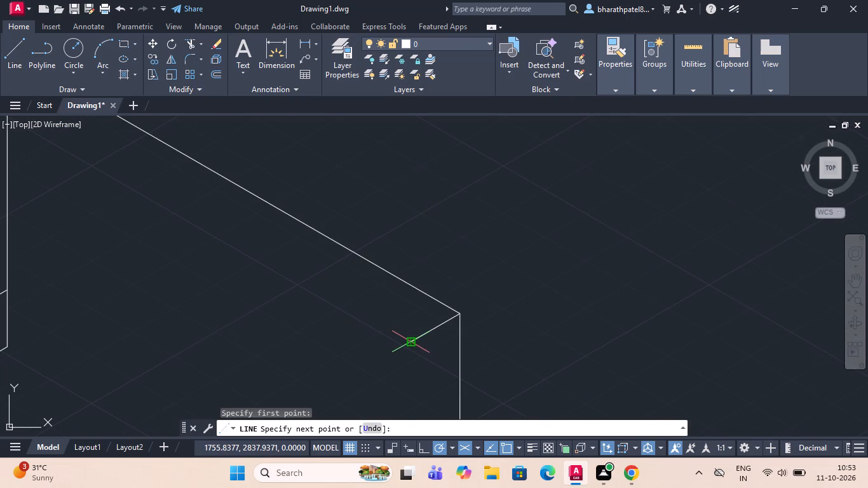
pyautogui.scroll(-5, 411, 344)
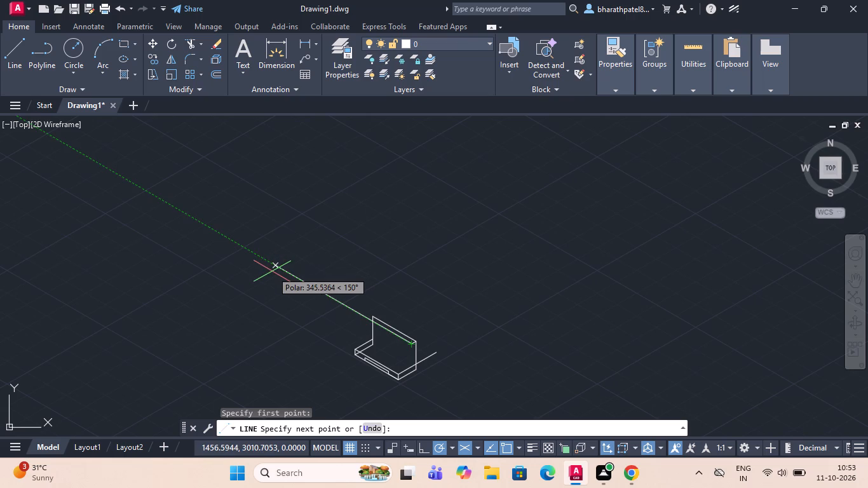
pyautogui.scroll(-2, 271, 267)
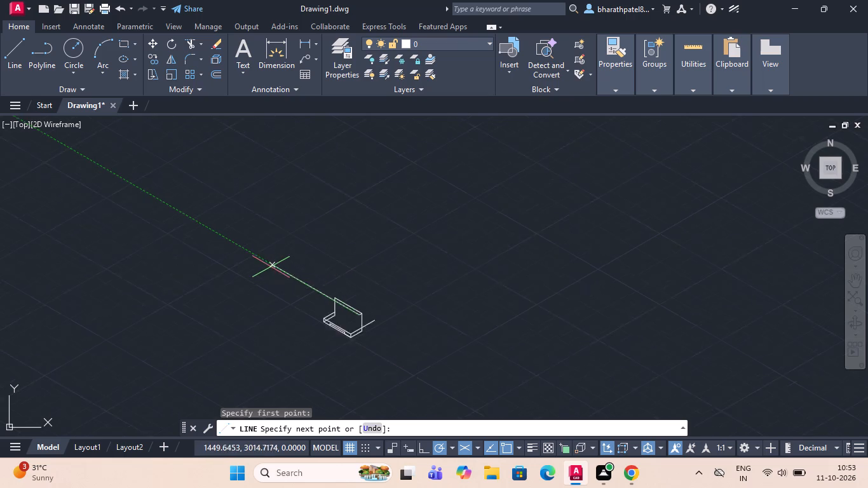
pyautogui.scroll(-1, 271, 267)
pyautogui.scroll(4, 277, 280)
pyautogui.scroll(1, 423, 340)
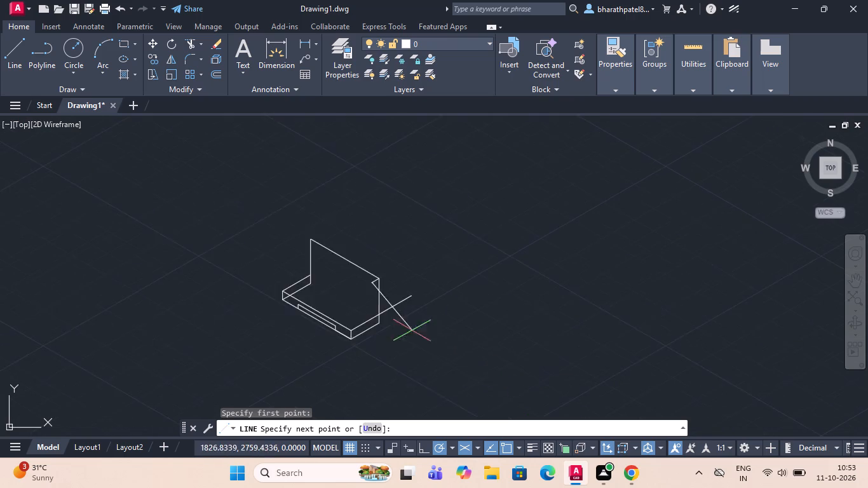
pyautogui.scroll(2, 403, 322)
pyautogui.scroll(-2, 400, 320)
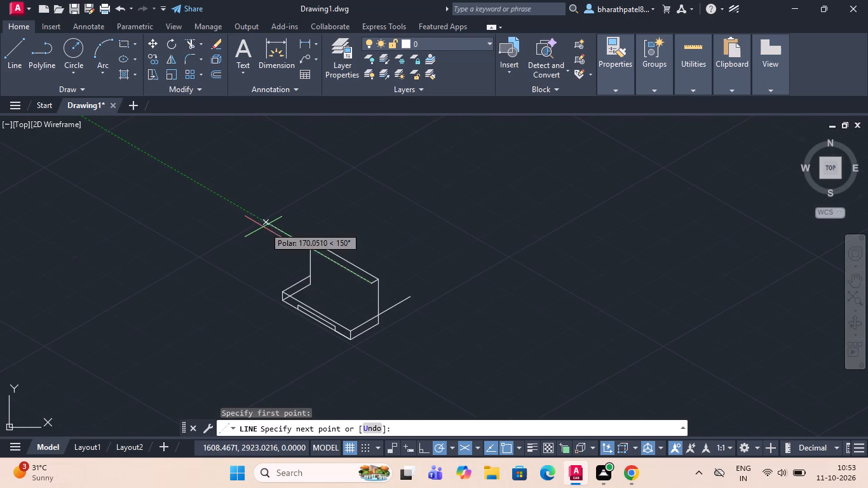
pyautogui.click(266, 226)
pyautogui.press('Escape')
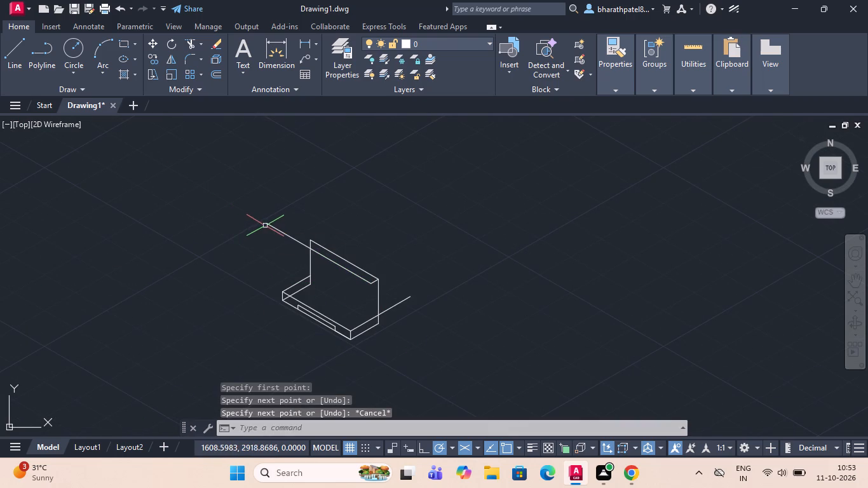
# Draw a vertical line from where the long 150° line crosses the upright's far vertical edge down to the base's upper edge.
pyautogui.click(9, 49)
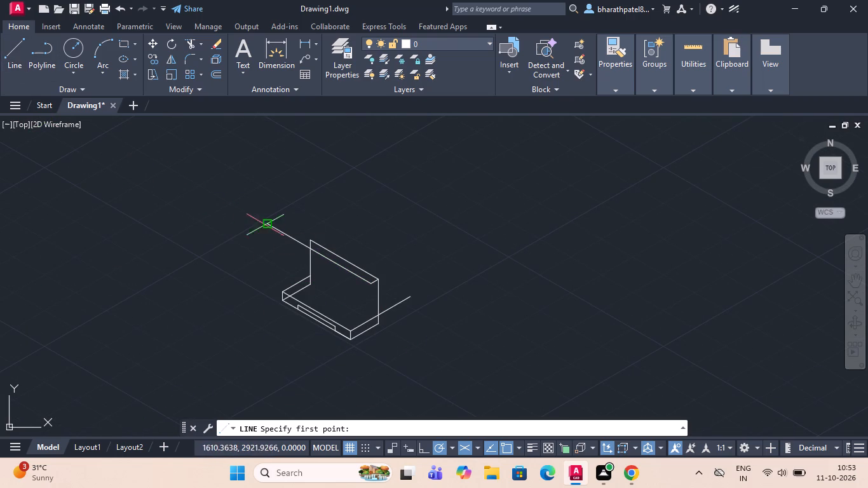
pyautogui.scroll(3, 332, 255)
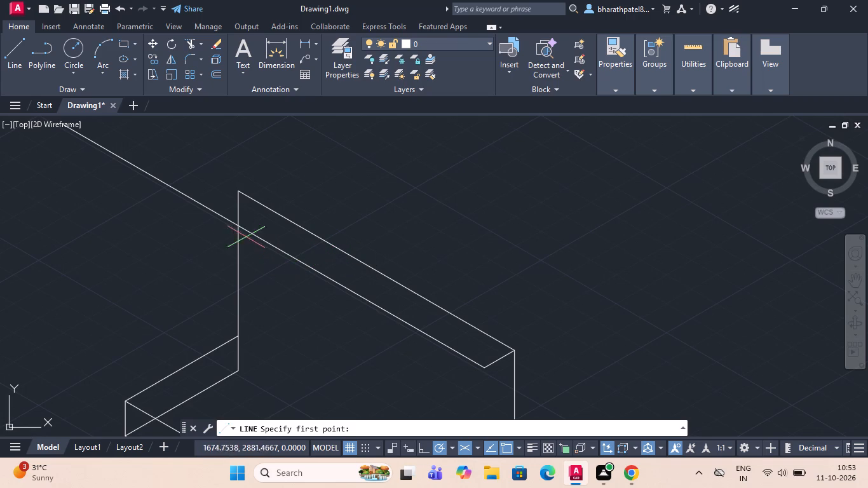
pyautogui.click(233, 220)
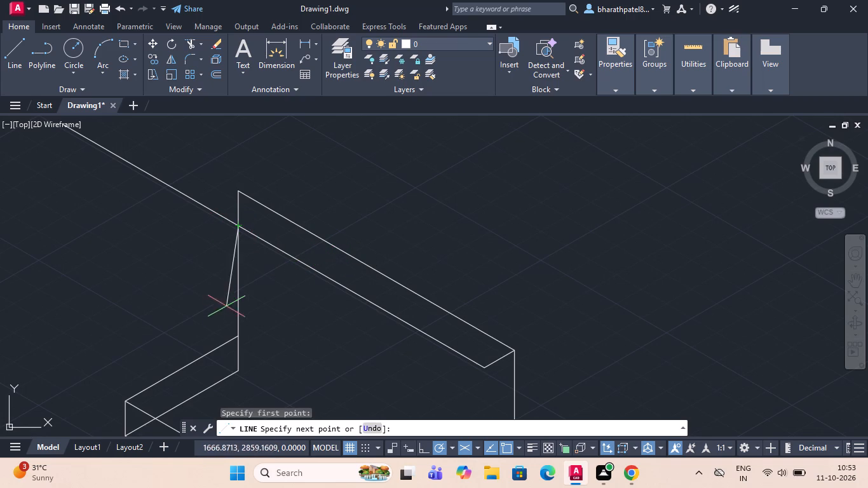
pyautogui.scroll(4, 234, 337)
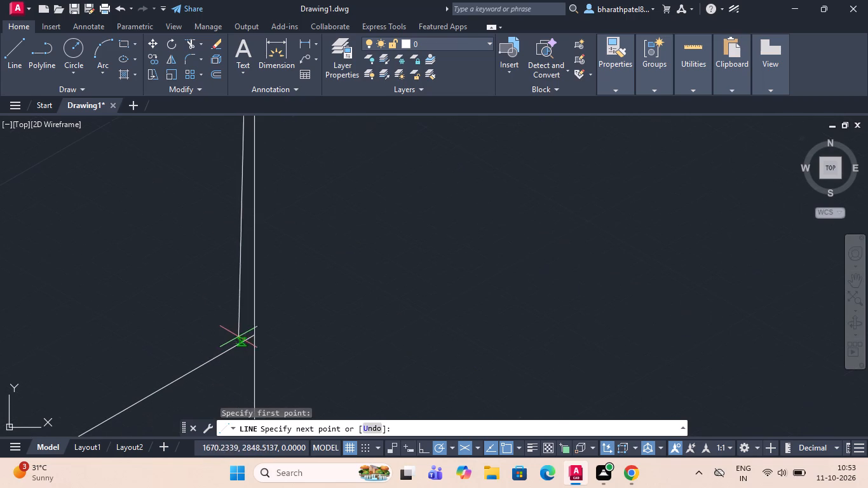
pyautogui.click(254, 337)
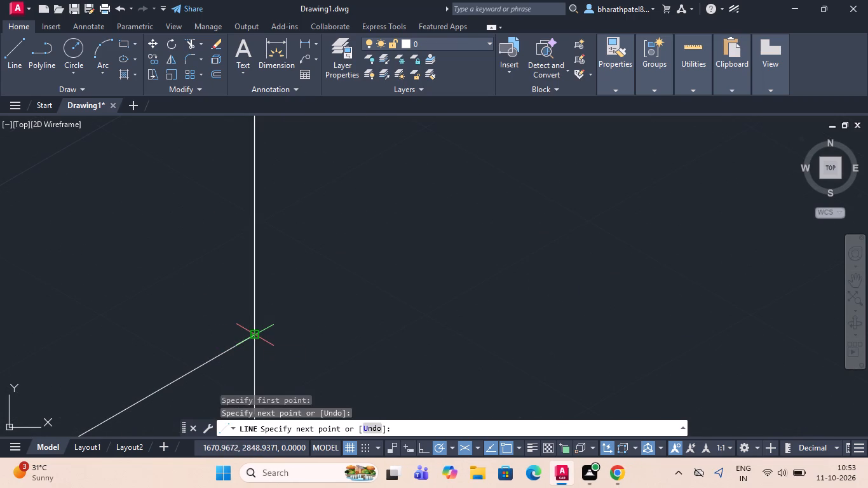
pyautogui.scroll(-4, 254, 339)
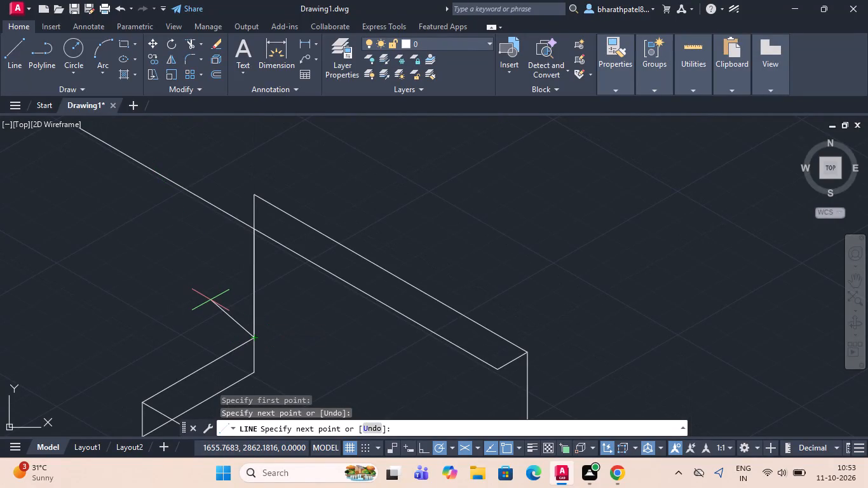
pyautogui.press('Escape')
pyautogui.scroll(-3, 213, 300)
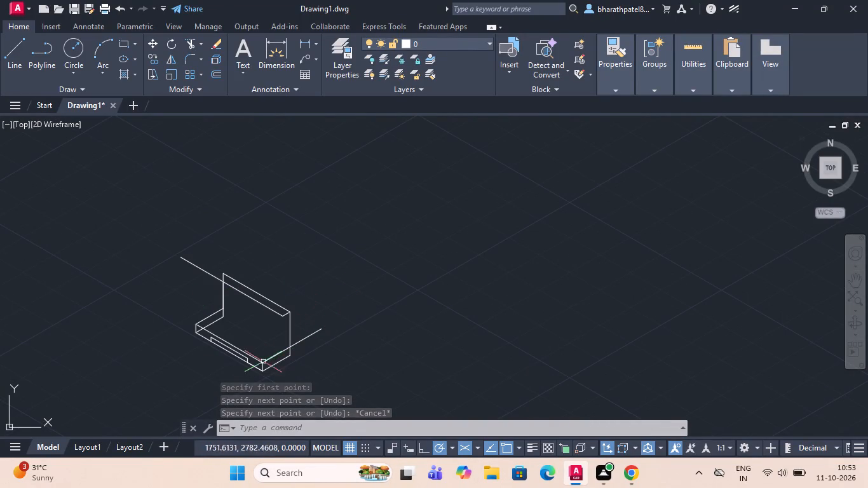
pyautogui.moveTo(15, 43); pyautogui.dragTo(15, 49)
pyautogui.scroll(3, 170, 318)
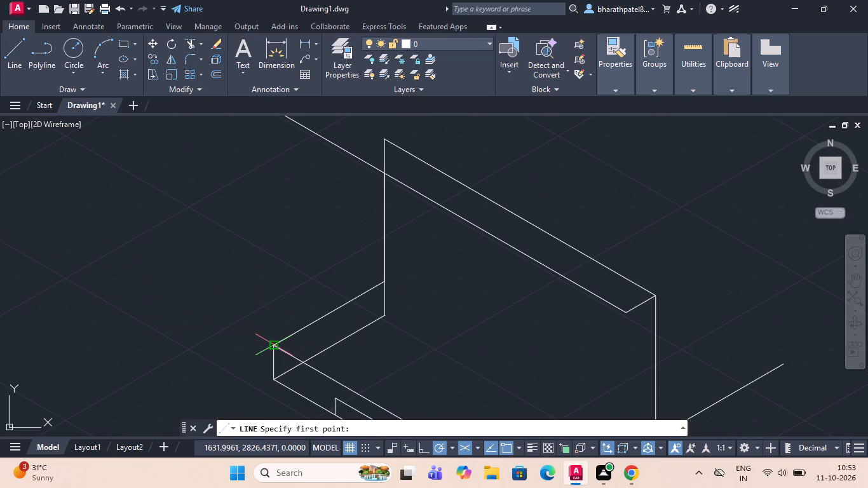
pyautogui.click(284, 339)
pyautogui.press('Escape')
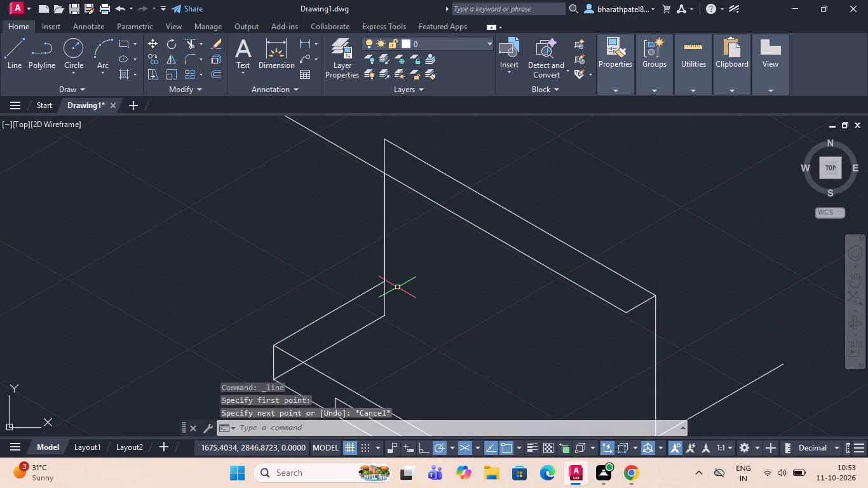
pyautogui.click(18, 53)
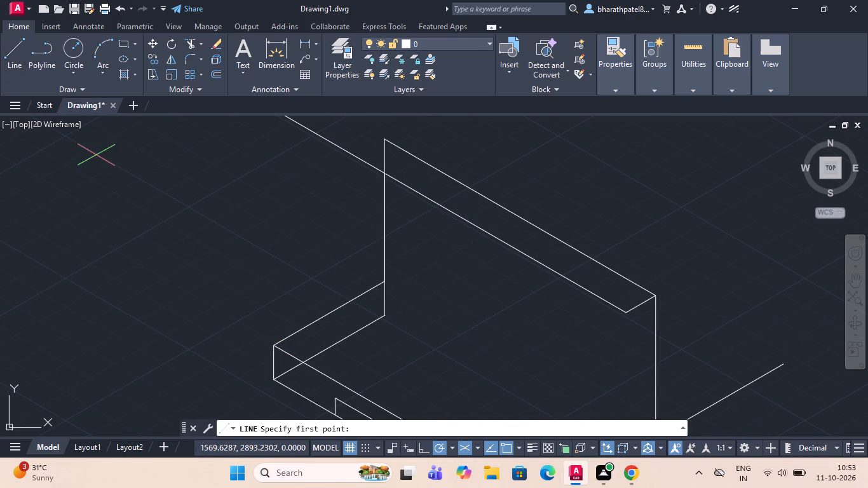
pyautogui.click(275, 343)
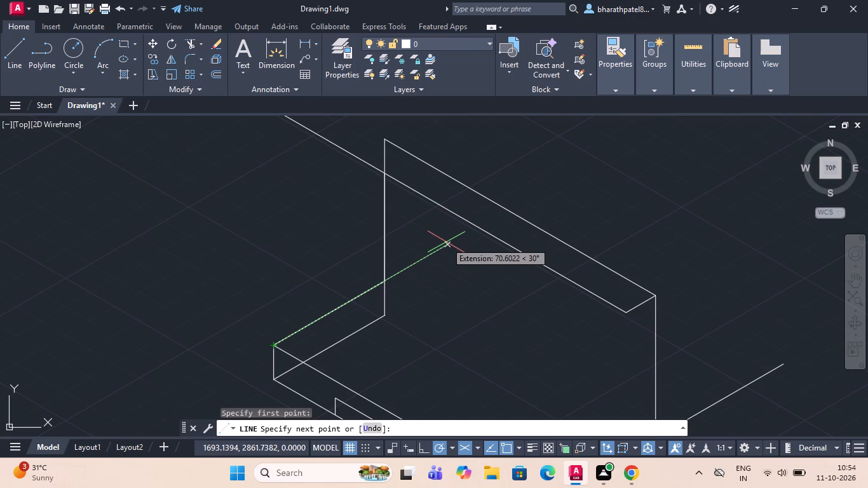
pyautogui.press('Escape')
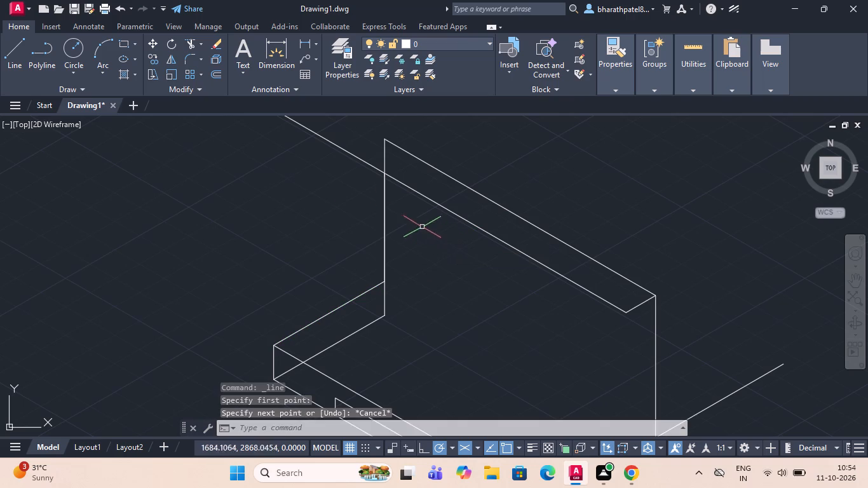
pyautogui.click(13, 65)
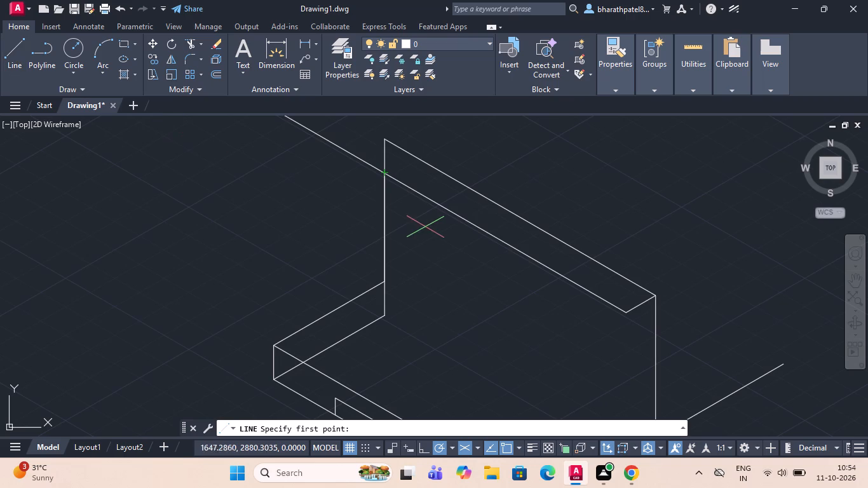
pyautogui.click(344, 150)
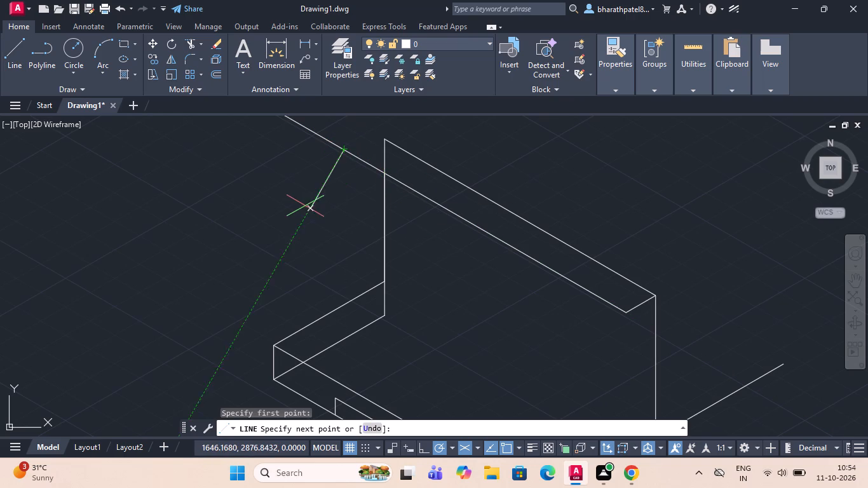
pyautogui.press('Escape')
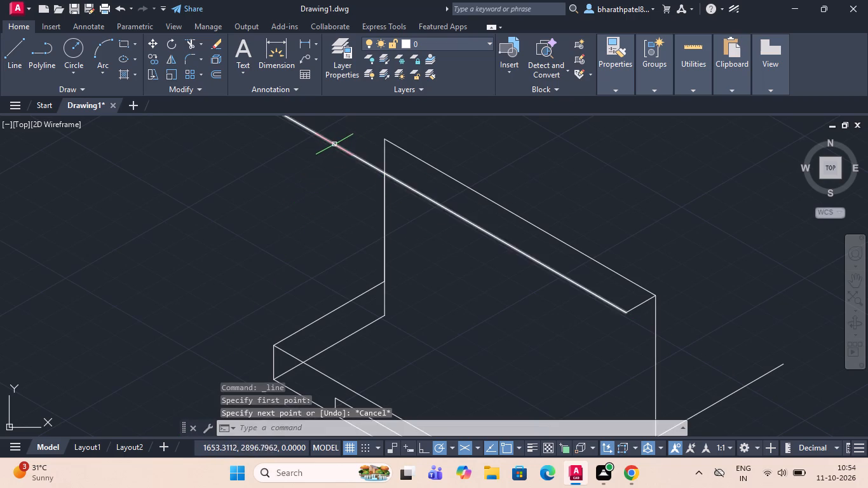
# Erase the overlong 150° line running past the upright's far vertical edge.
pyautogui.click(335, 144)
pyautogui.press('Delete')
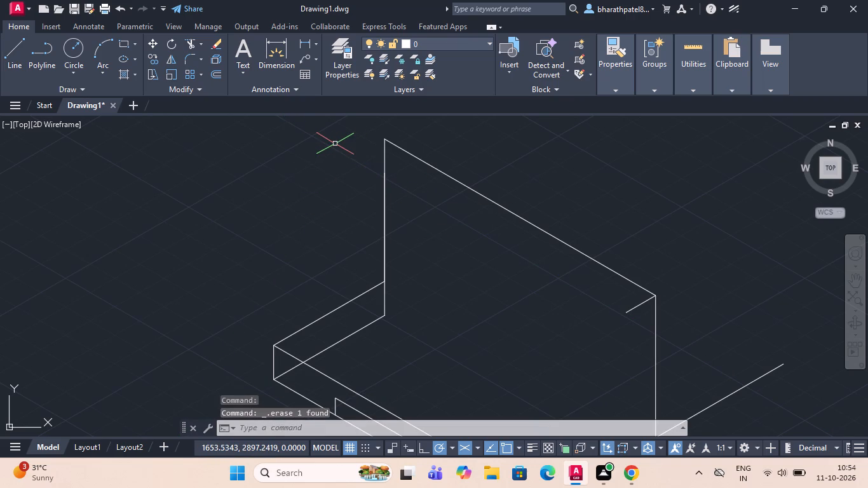
# From the short top line's free end, draw a 110-unit line at 150°, continuing straight down just past the base's upper side edge.
pyautogui.click(9, 60)
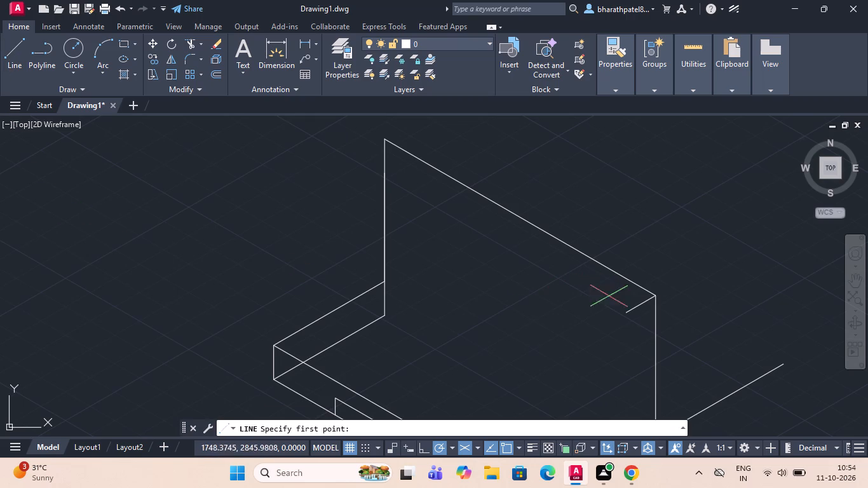
pyautogui.click(623, 316)
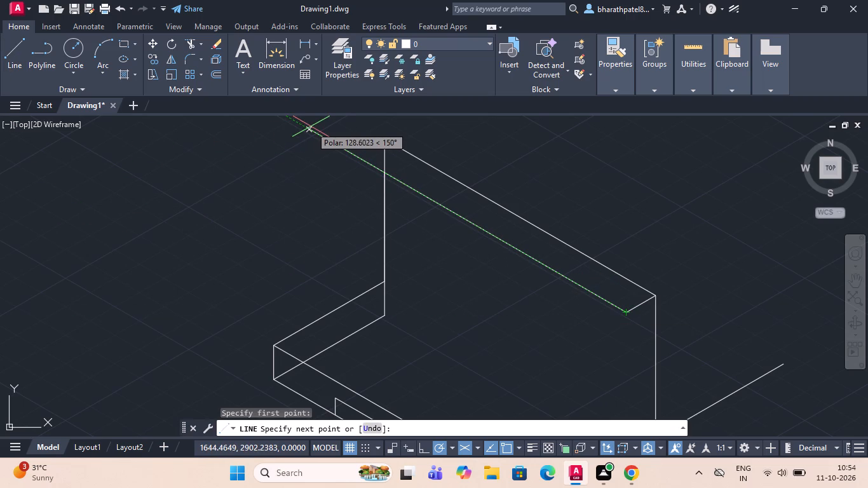
pyautogui.write('110')
pyautogui.press('Return')
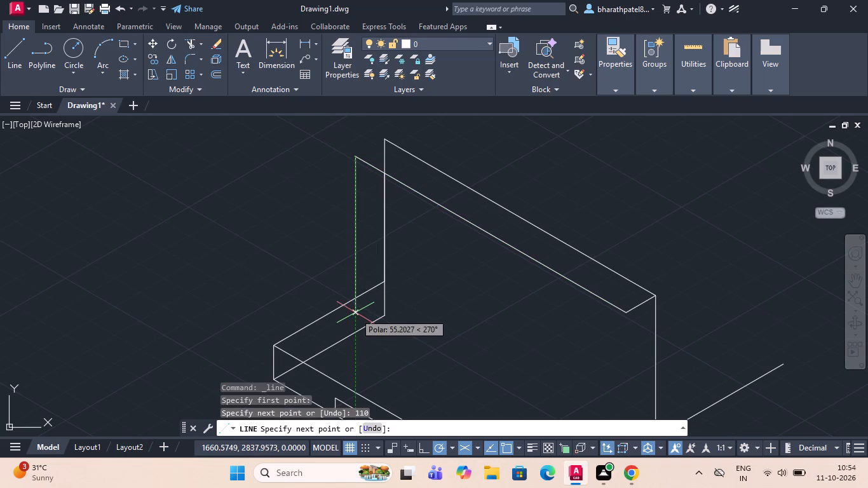
pyautogui.click(355, 308)
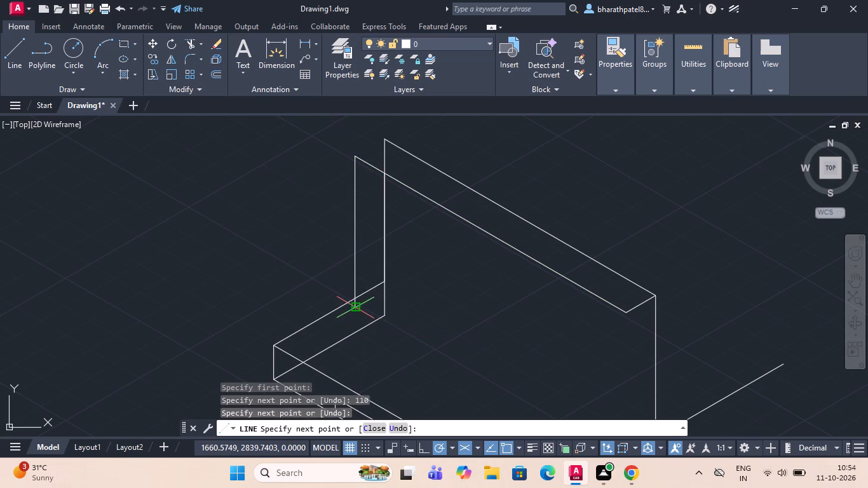
pyautogui.press('Escape')
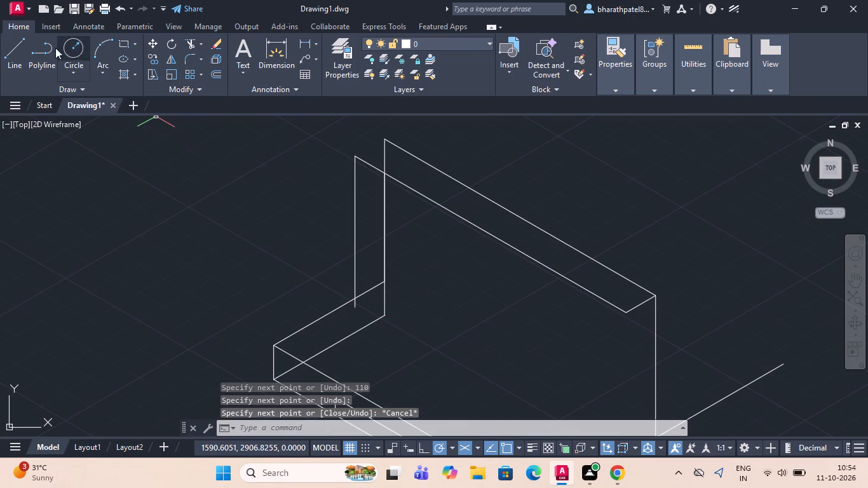
# Trim the new vertical line's end that overshoots the base's upper side edge.
pyautogui.click(185, 36)
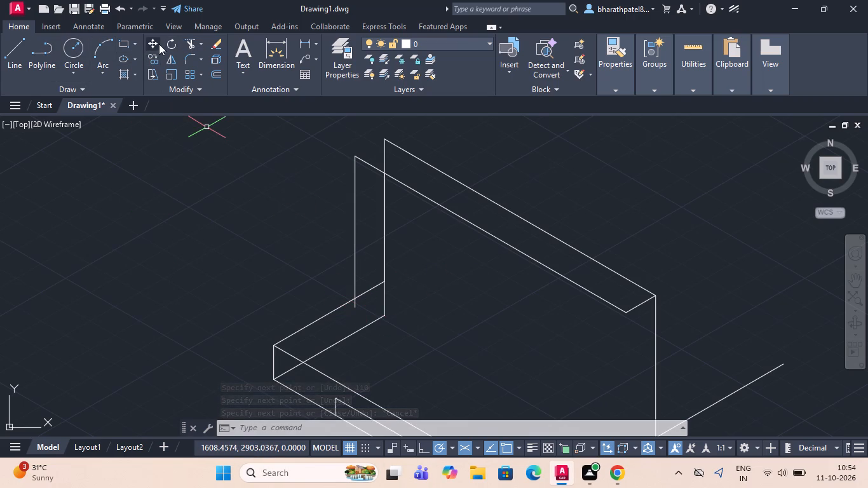
pyautogui.click(187, 39)
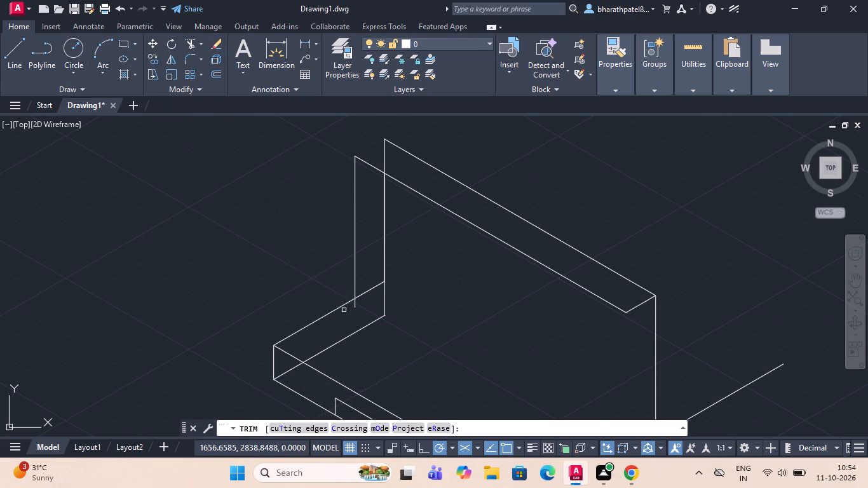
pyautogui.click(353, 305)
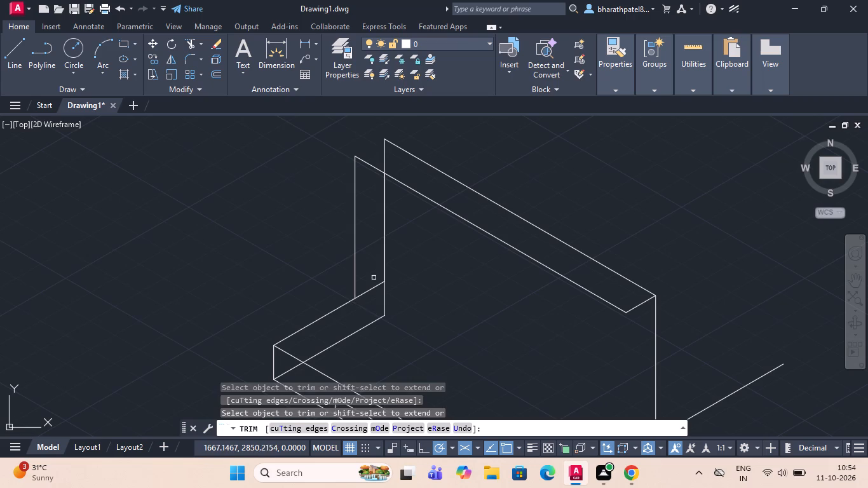
# Draw a vertical line about 57.6 units long from the short top line's free end down past the base's upper side edge.
pyautogui.scroll(-2, 374, 278)
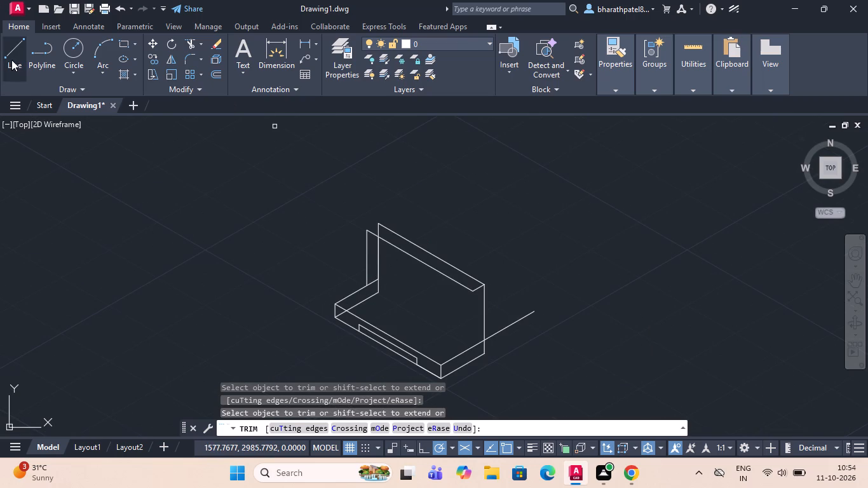
pyautogui.click(12, 59)
pyautogui.scroll(-1, 342, 112)
pyautogui.scroll(-2, 403, 194)
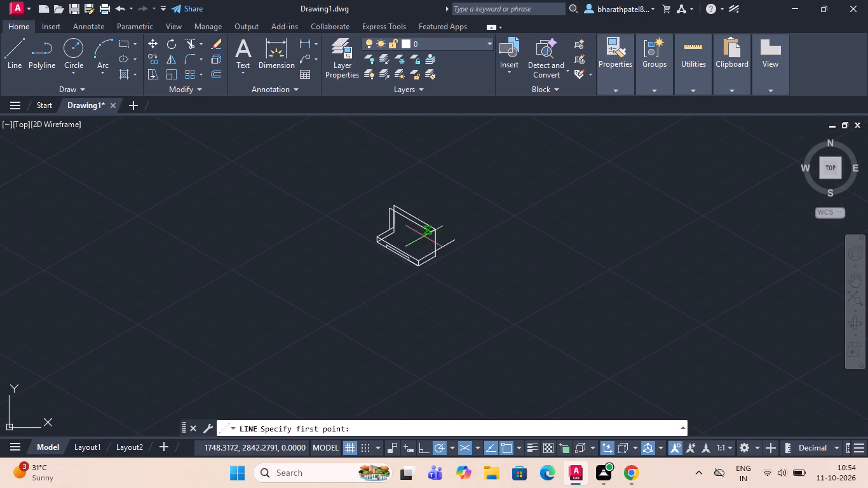
pyautogui.scroll(3, 436, 252)
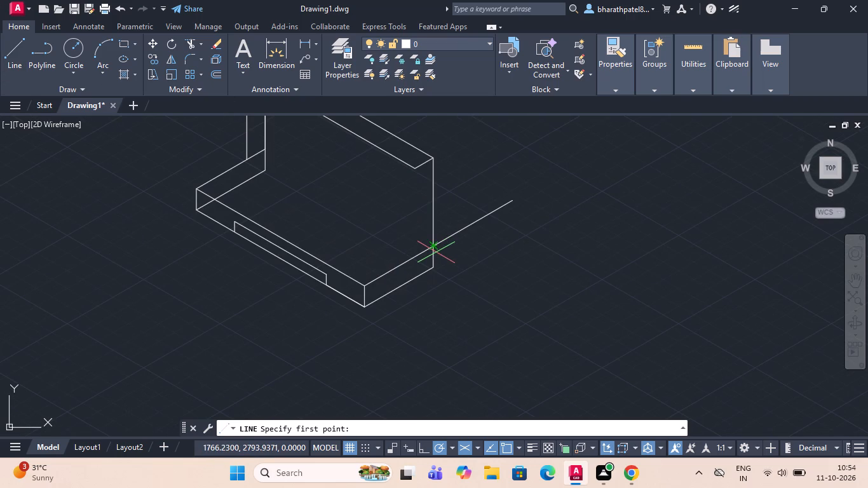
pyautogui.click(415, 165)
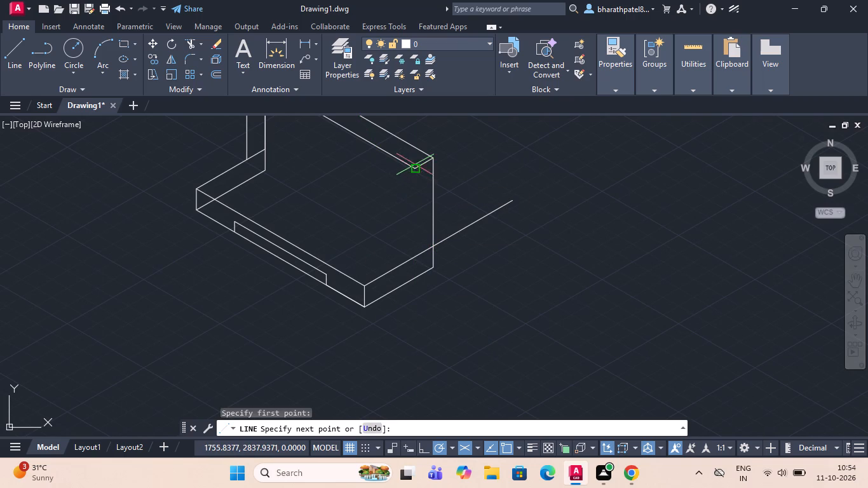
pyautogui.click(414, 269)
pyautogui.press('Escape')
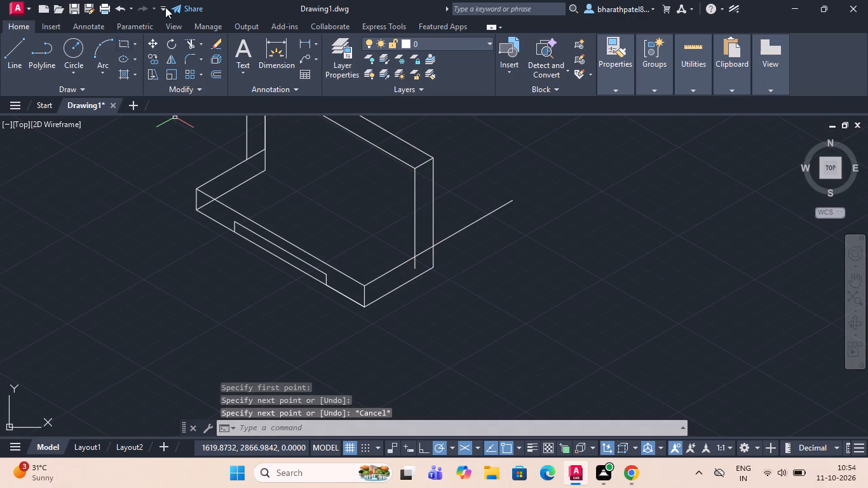
# Trim the new vertical line's overshoot below the base's upper edge and the base edge's excess beyond the upright's outer vertical edge.
pyautogui.click(188, 45)
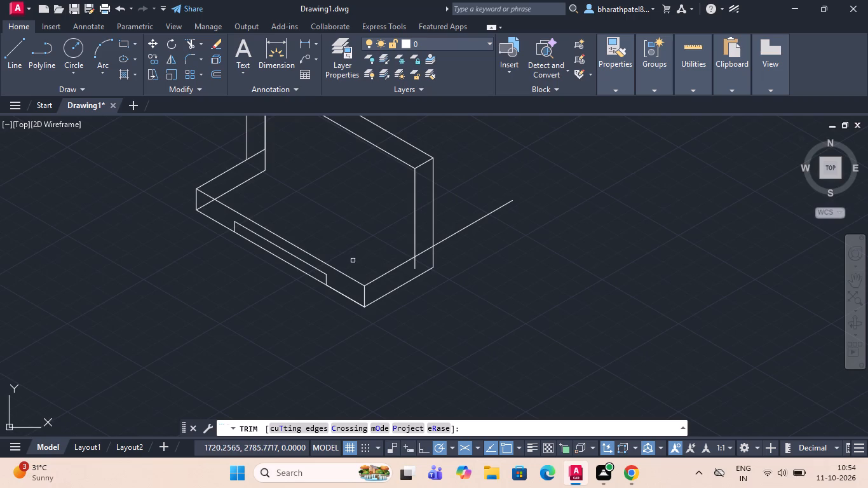
pyautogui.scroll(3, 353, 261)
pyautogui.moveTo(632, 265); pyautogui.dragTo(590, 283)
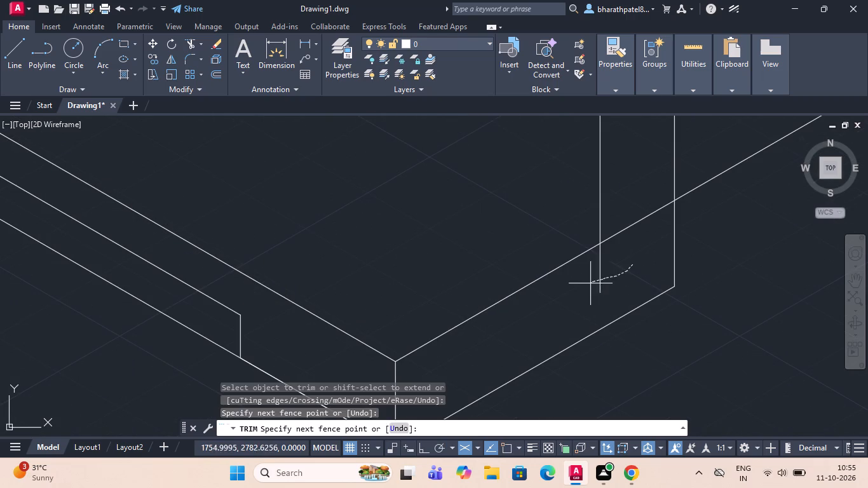
pyautogui.moveTo(590, 283); pyautogui.dragTo(588, 285)
pyautogui.moveTo(702, 157); pyautogui.dragTo(706, 234)
pyautogui.scroll(-3, 706, 234)
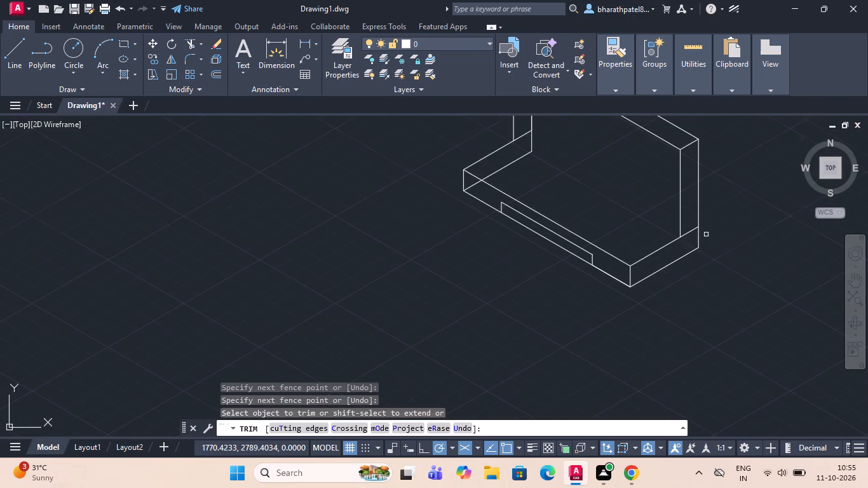
# Trim the base's upper side edge segments lying between the upright's two vertical lines at both ends of the bracket.
pyautogui.scroll(-1, 579, 220)
pyautogui.scroll(4, 651, 222)
pyautogui.moveTo(634, 212); pyautogui.dragTo(633, 262)
pyautogui.scroll(-4, 632, 262)
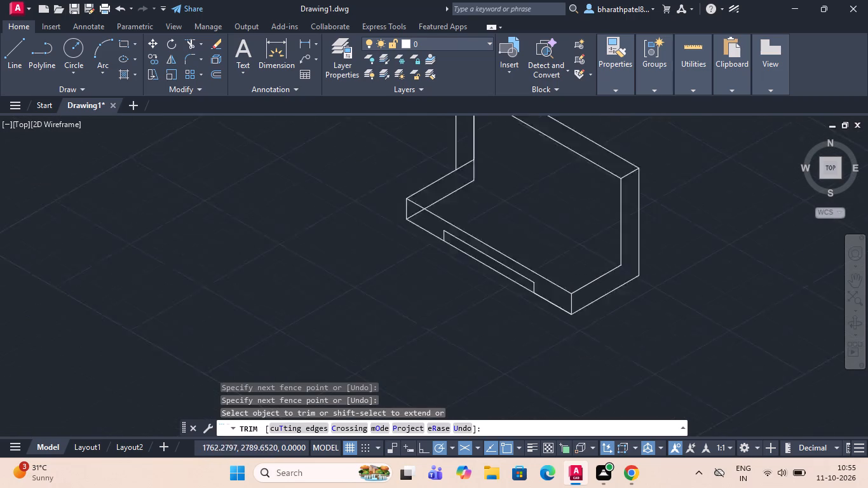
pyautogui.scroll(4, 539, 196)
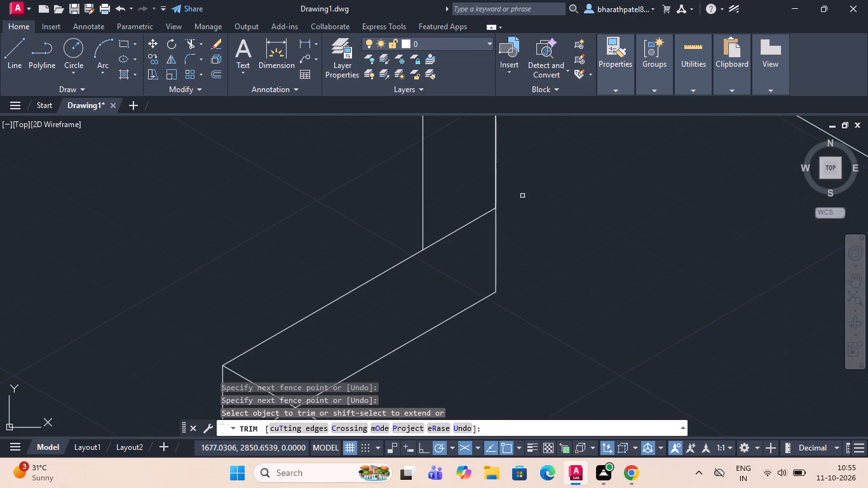
pyautogui.moveTo(463, 191); pyautogui.dragTo(450, 285)
pyautogui.scroll(-4, 445, 278)
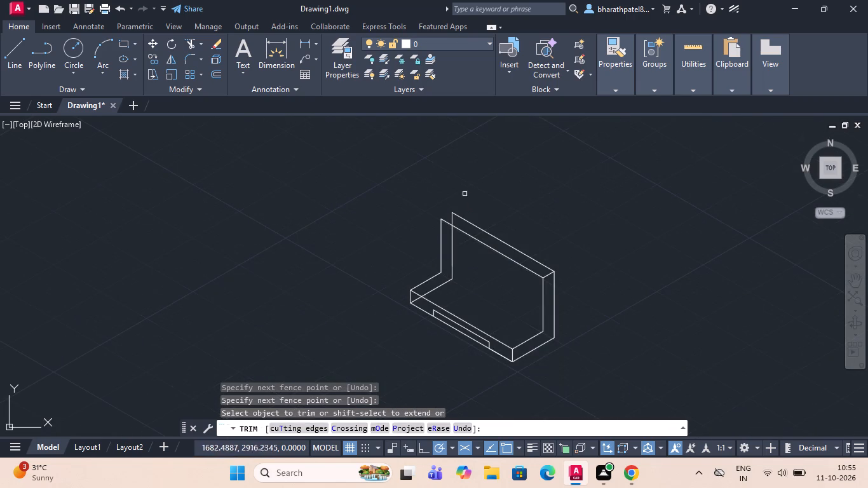
# Close the upright's open top end with a short 30° line joining the ends of its two long top edges.
pyautogui.click(17, 55)
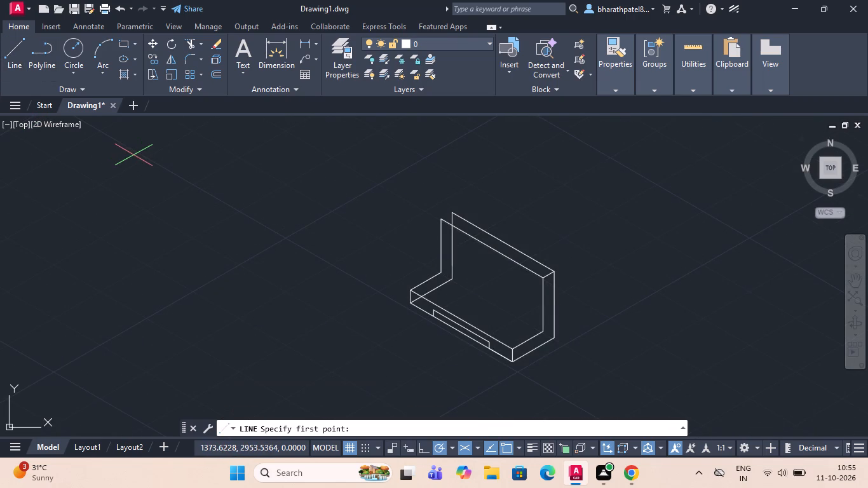
pyautogui.click(441, 217)
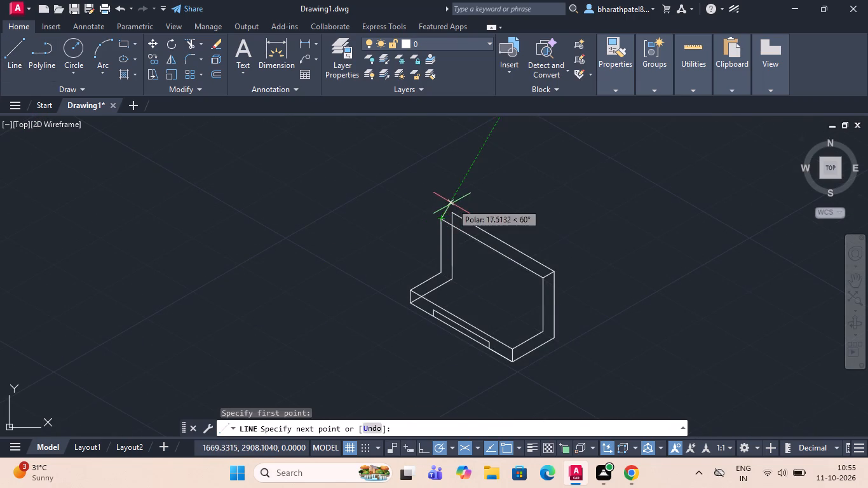
pyautogui.scroll(4, 452, 203)
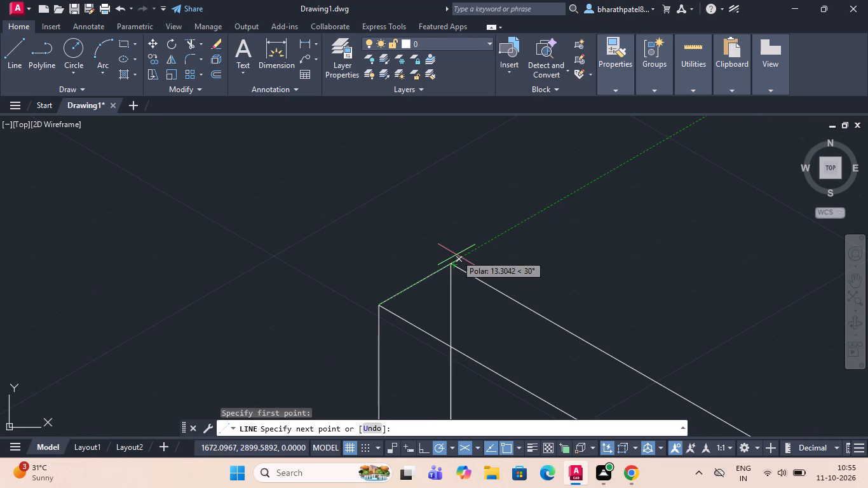
pyautogui.click(452, 266)
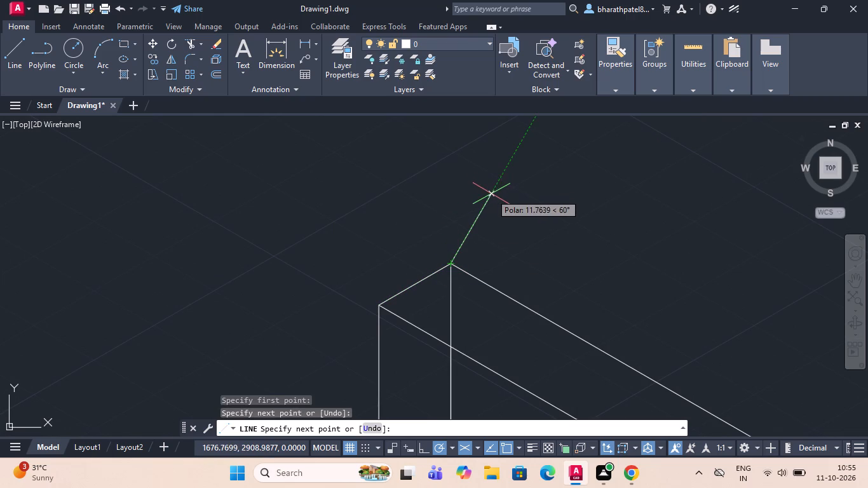
pyautogui.press('Escape')
pyautogui.scroll(-4, 488, 193)
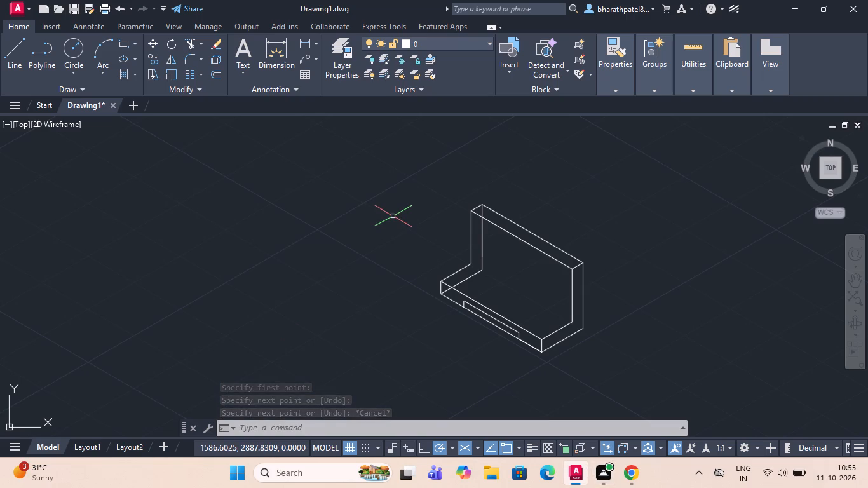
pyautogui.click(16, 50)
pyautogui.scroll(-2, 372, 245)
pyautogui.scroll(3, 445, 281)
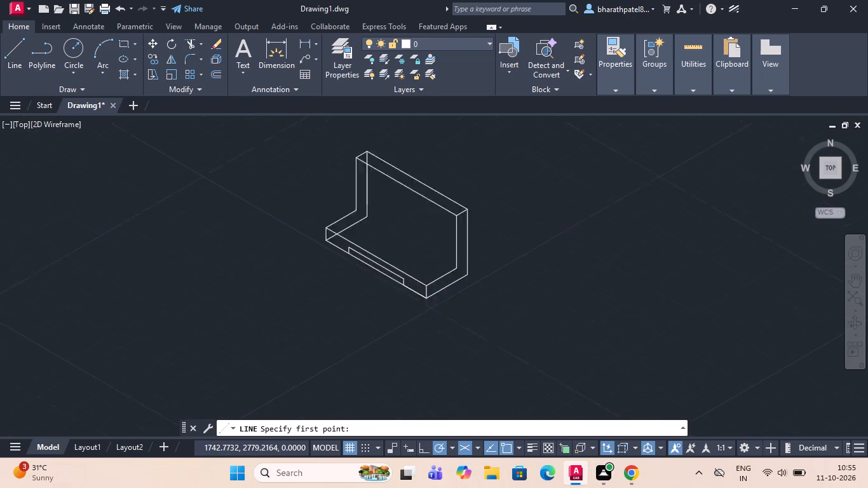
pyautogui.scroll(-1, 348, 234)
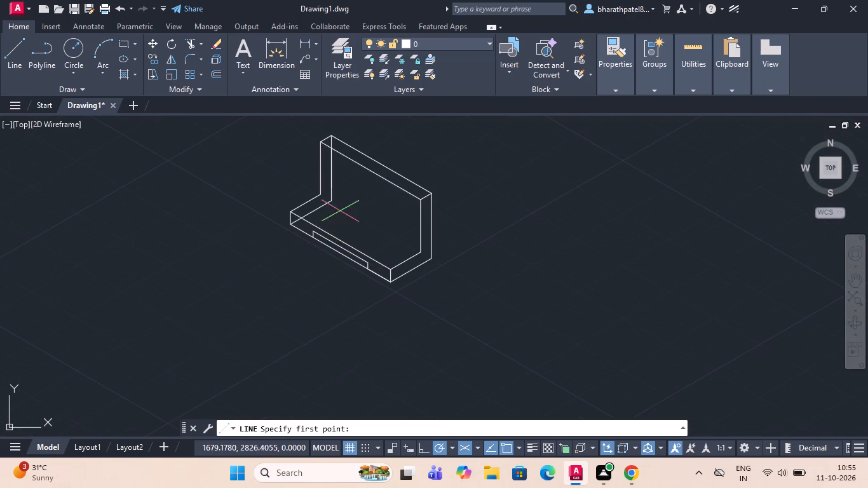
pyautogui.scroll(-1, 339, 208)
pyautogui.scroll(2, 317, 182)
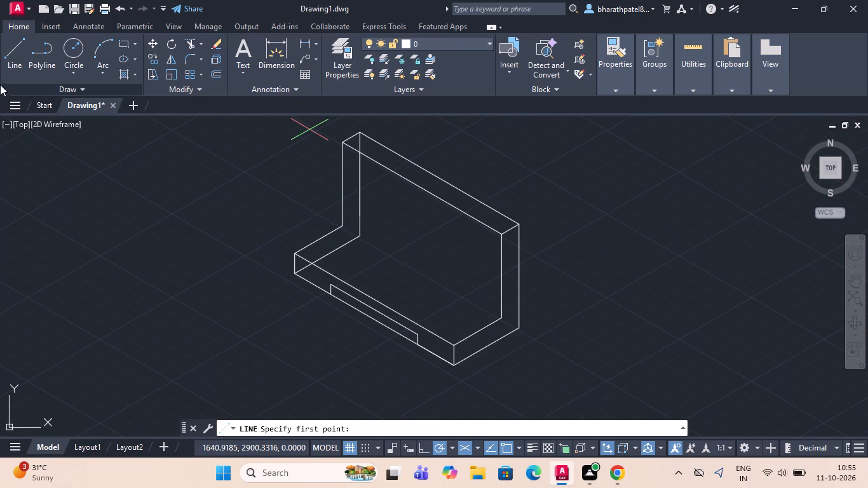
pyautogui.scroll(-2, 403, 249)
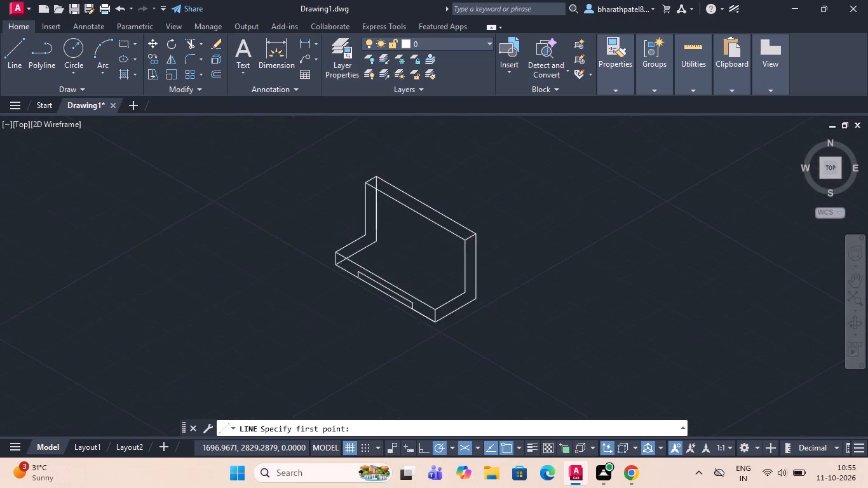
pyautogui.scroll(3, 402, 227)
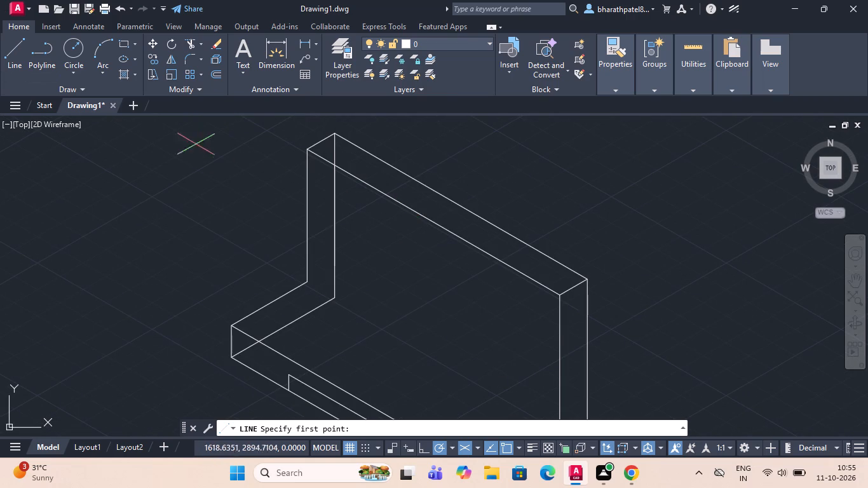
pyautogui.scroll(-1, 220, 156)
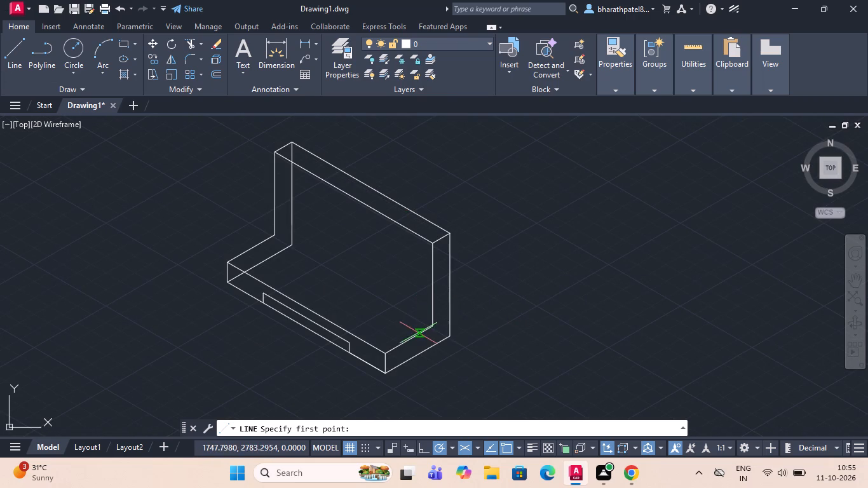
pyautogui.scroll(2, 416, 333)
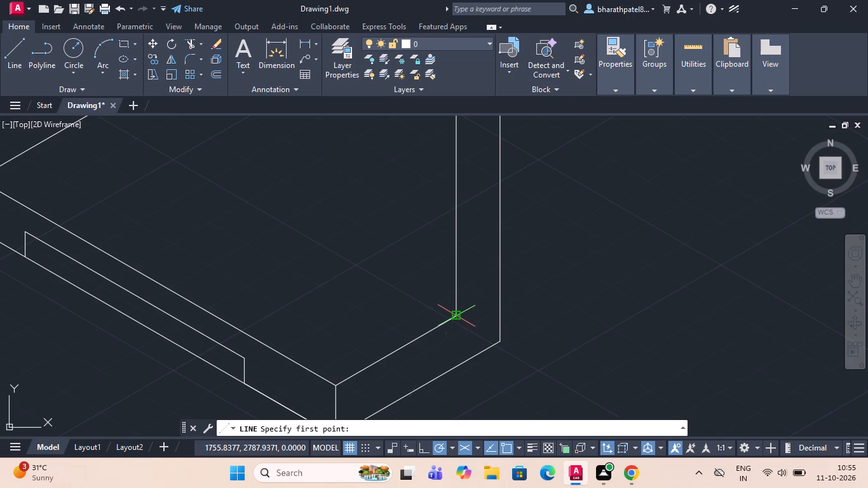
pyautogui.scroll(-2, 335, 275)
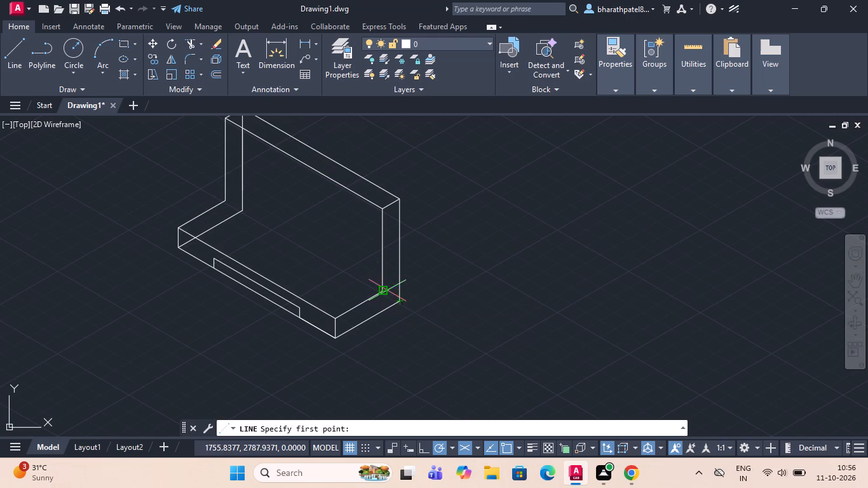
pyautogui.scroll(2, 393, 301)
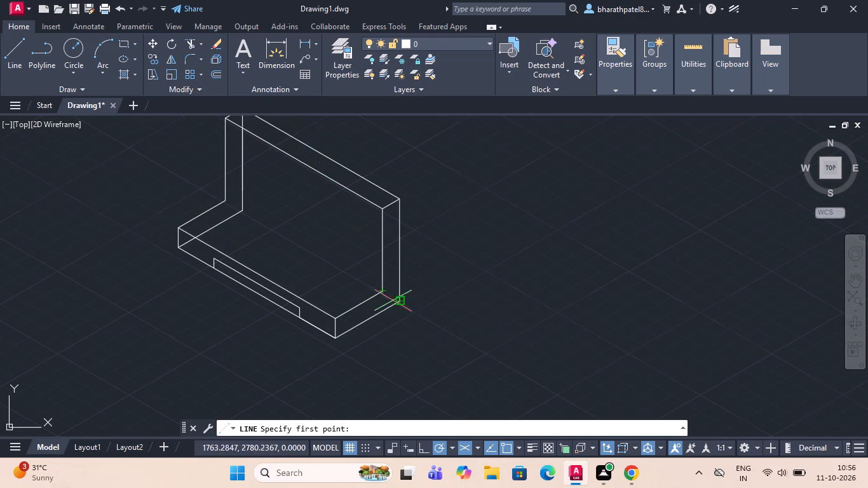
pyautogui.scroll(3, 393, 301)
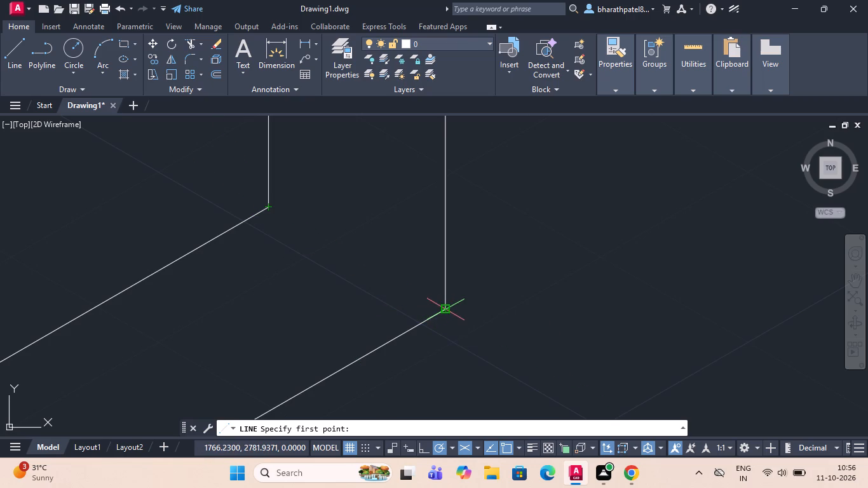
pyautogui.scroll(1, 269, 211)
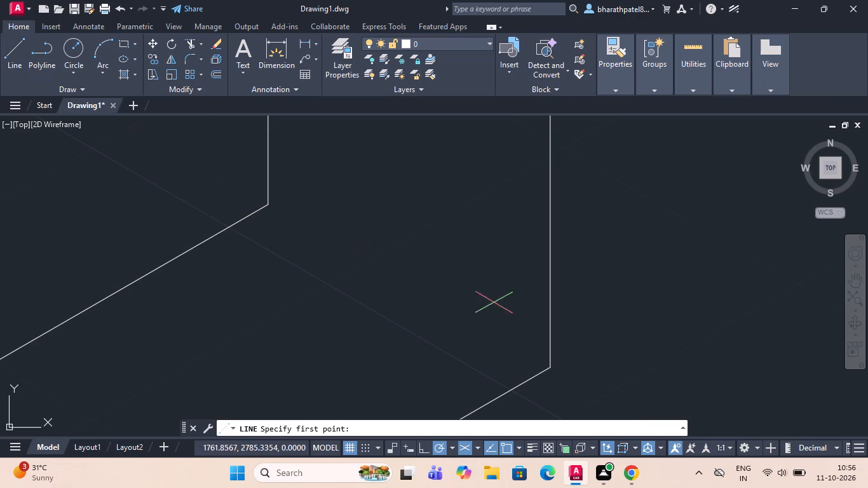
# Draw the inner junction line between base and upright, joining the lower ends of the upright's vertical edges at both bracket ends.
pyautogui.click(17, 65)
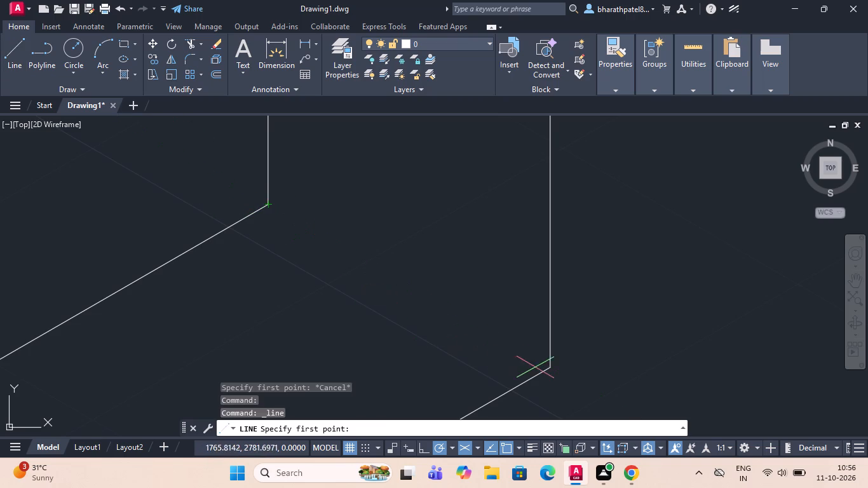
pyautogui.scroll(-9, 383, 219)
pyautogui.scroll(3, 335, 155)
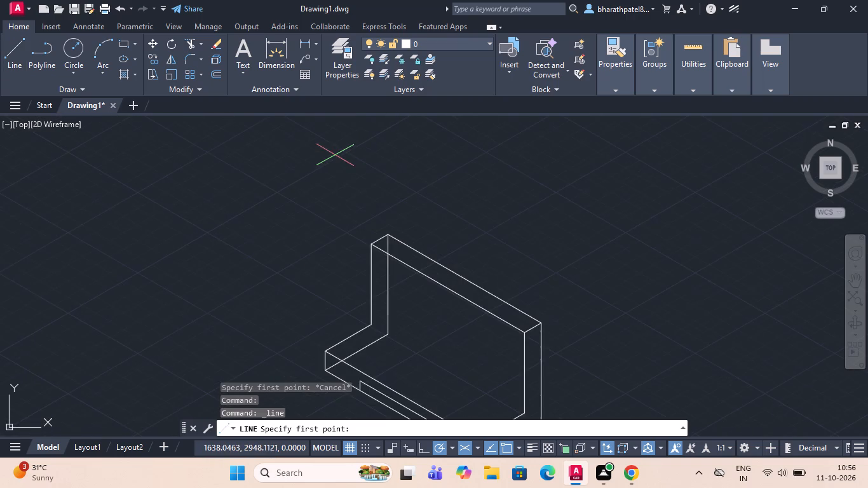
pyautogui.scroll(-3, 335, 161)
pyautogui.scroll(3, 335, 183)
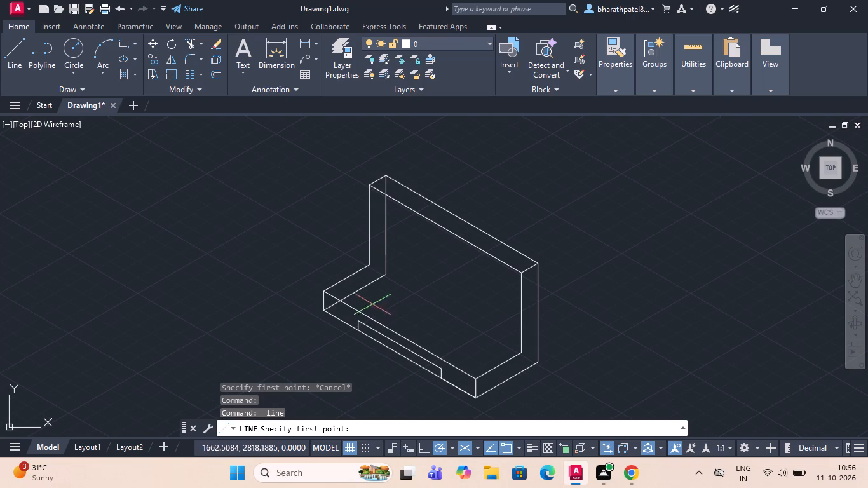
pyautogui.scroll(4, 380, 269)
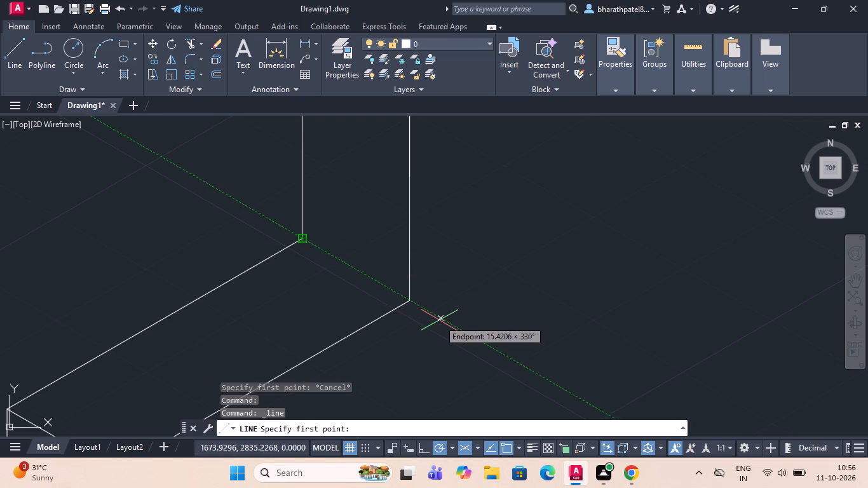
pyautogui.scroll(-5, 402, 285)
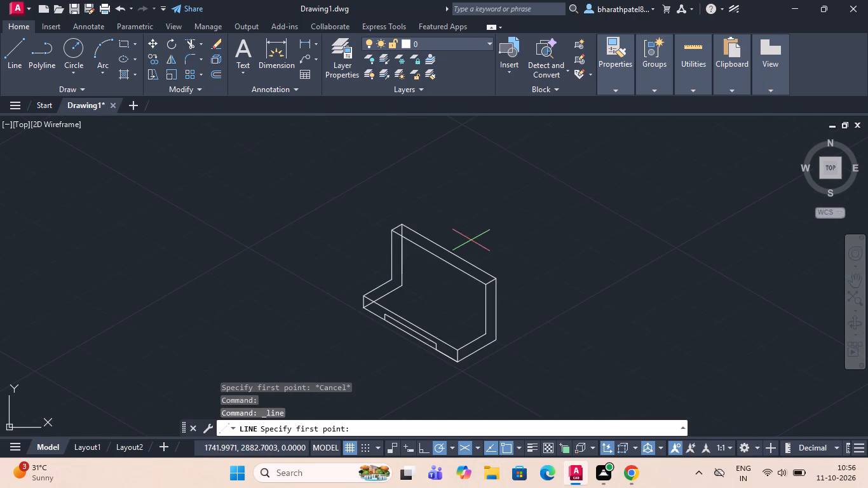
pyautogui.scroll(3, 442, 283)
pyautogui.scroll(-4, 442, 283)
pyautogui.scroll(1, 442, 283)
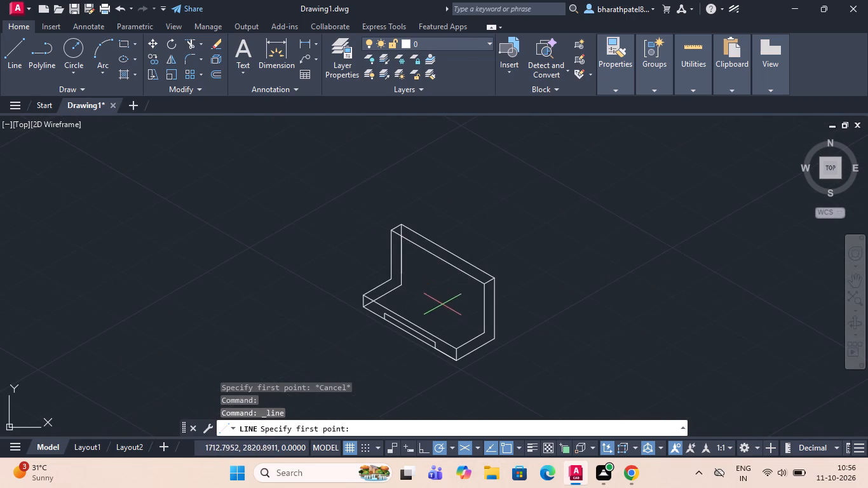
pyautogui.scroll(4, 395, 283)
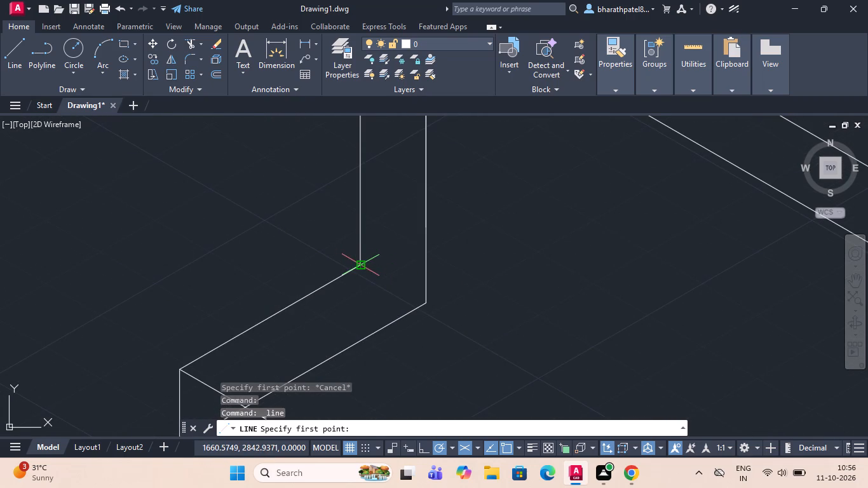
pyautogui.click(358, 266)
pyautogui.scroll(-5, 371, 263)
pyautogui.scroll(2, 463, 315)
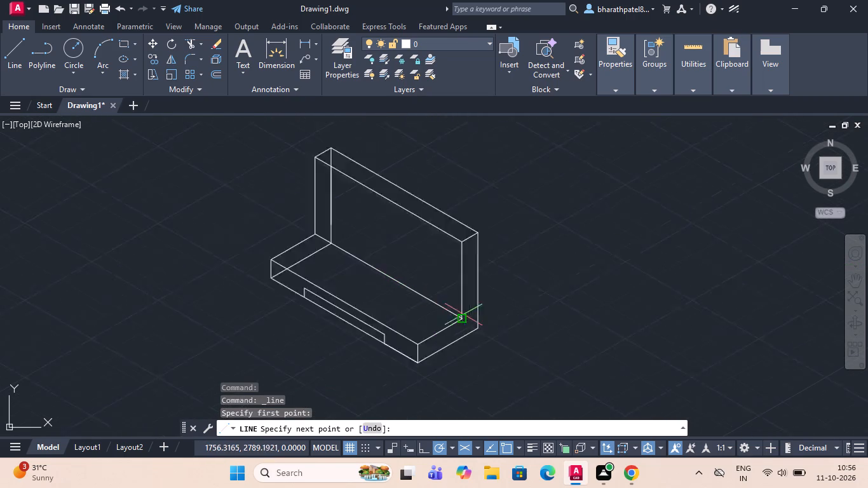
pyautogui.scroll(3, 463, 315)
pyautogui.moveTo(456, 351); pyautogui.dragTo(433, 344)
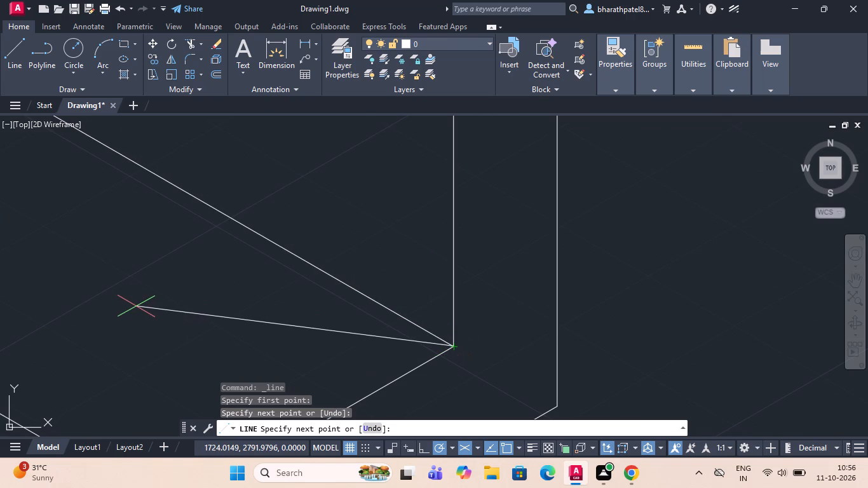
pyautogui.press('Escape')
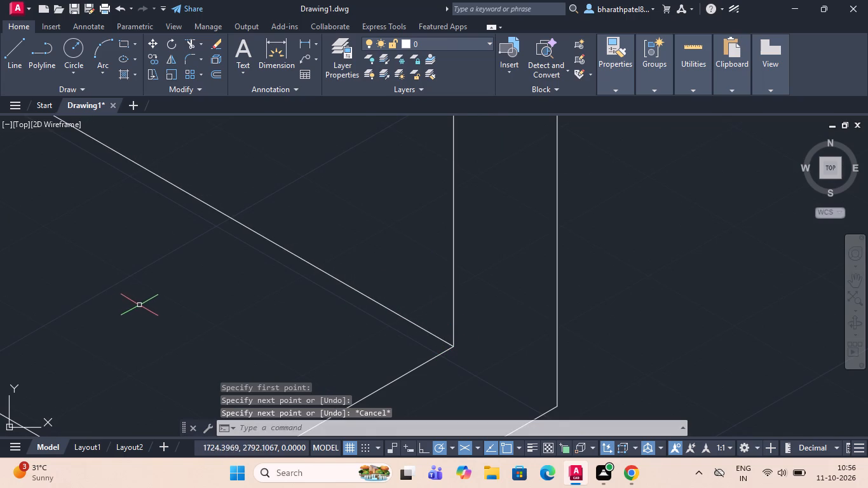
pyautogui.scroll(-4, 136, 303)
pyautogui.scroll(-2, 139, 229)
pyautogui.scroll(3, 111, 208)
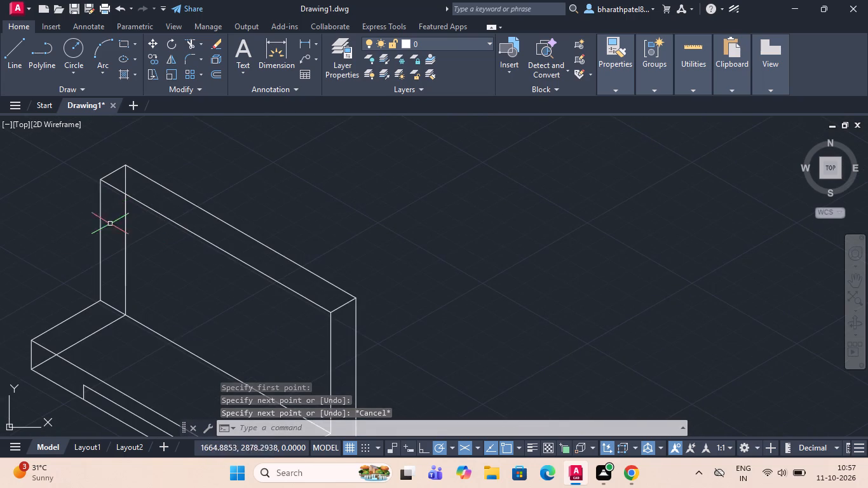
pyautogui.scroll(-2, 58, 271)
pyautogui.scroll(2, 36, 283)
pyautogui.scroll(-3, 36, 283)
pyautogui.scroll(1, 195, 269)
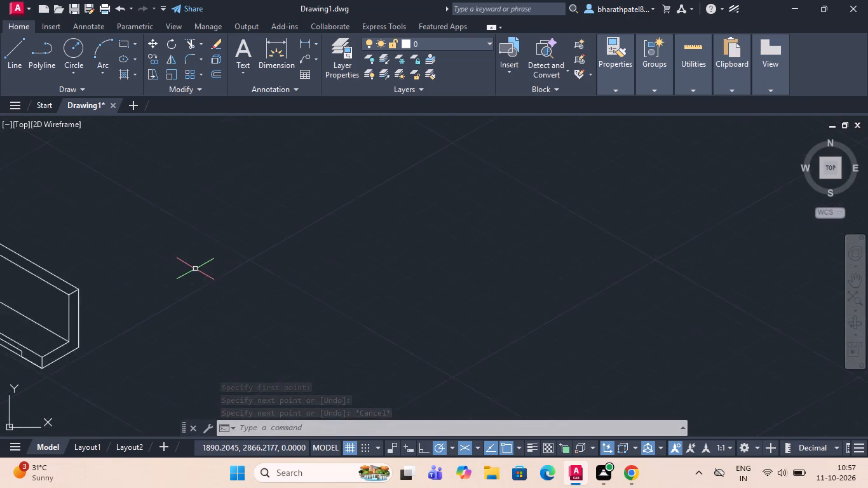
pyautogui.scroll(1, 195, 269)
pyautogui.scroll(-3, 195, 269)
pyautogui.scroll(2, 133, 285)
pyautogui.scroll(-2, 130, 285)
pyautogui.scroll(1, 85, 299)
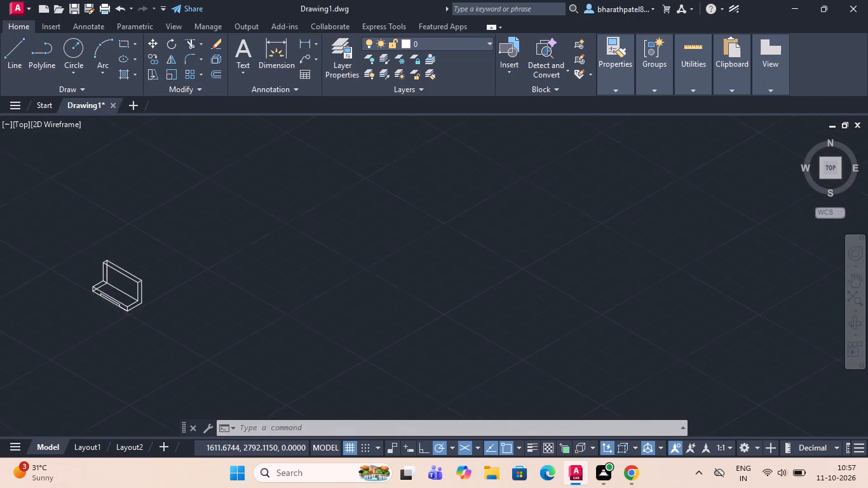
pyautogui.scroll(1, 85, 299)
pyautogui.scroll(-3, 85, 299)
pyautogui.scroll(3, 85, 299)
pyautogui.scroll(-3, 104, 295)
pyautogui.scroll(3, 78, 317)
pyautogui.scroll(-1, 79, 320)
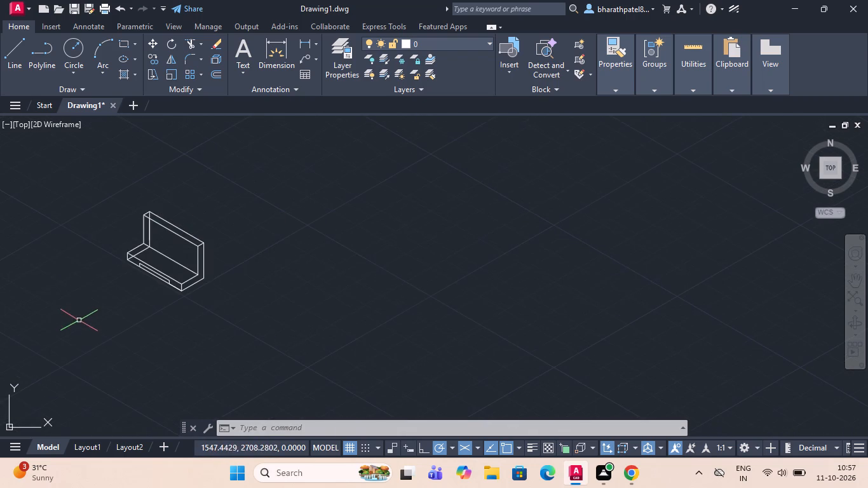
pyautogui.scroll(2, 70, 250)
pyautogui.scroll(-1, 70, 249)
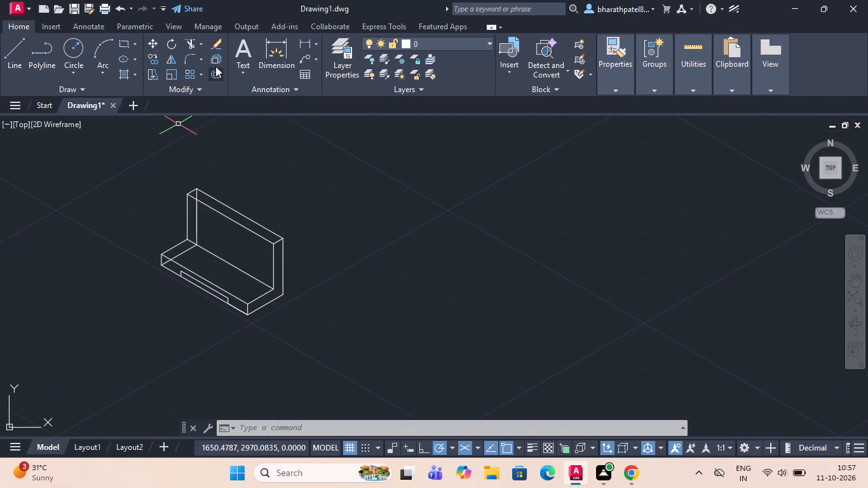
# Trim the base's lower long edge between the recess's two short vertical sides so the recess is open underneath.
pyautogui.click(191, 43)
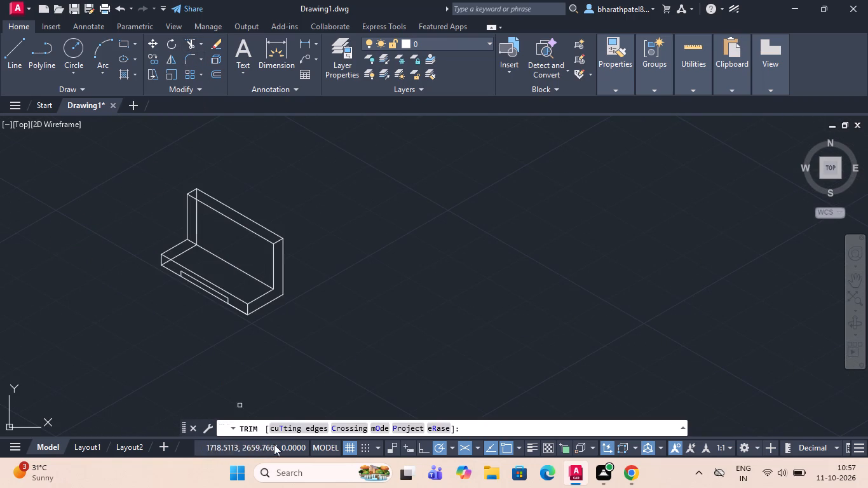
pyautogui.scroll(2, 184, 341)
pyautogui.scroll(-2, 184, 340)
pyautogui.scroll(2, 175, 305)
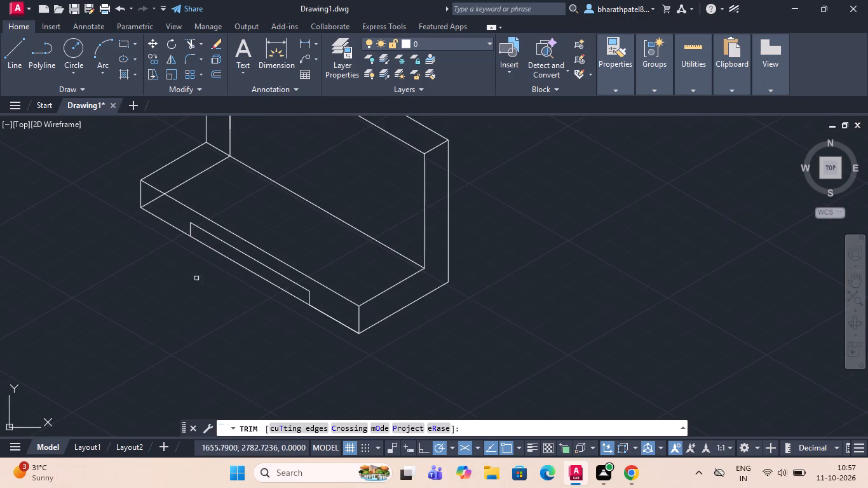
pyautogui.click(224, 256)
pyautogui.scroll(-3, 224, 278)
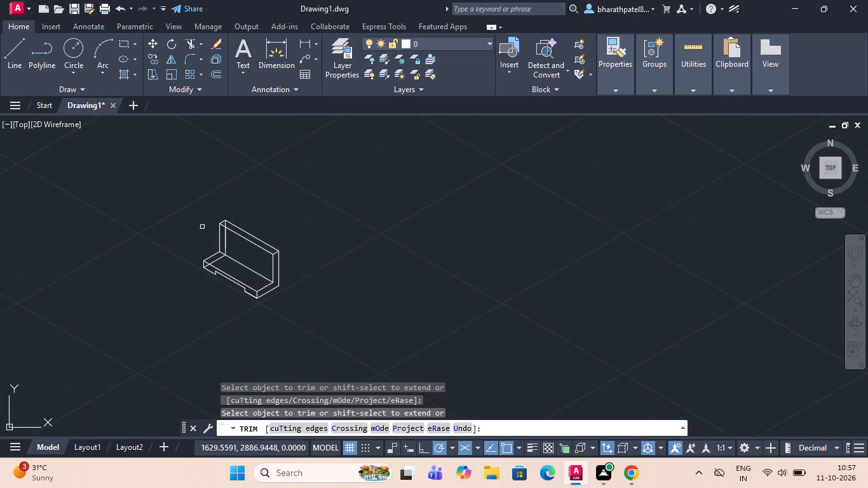
pyautogui.scroll(2, 202, 226)
pyautogui.scroll(-2, 202, 227)
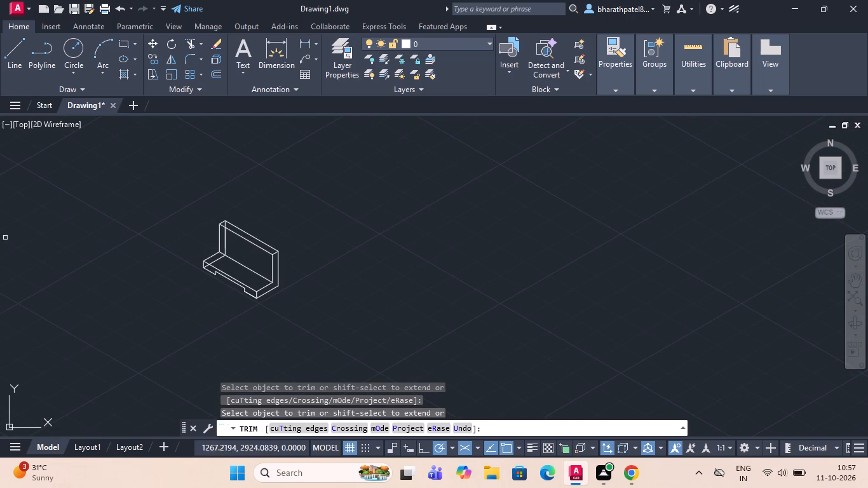
pyautogui.click(320, 245)
pyautogui.rightClick(320, 245)
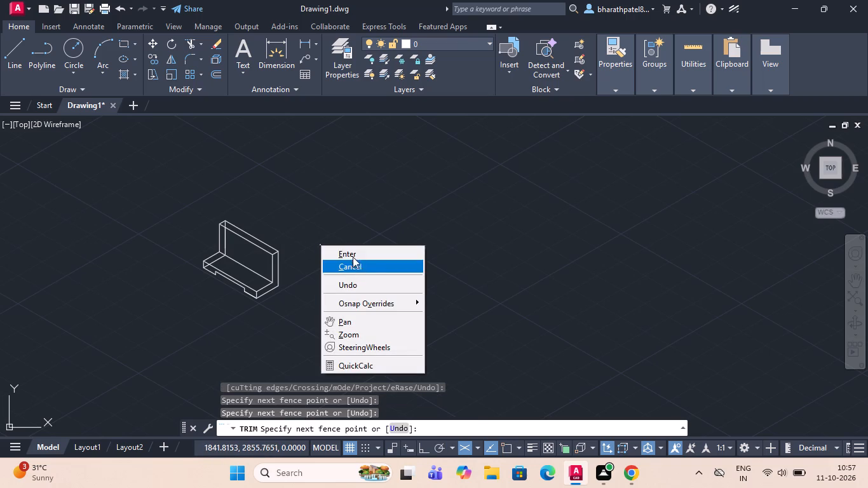
pyautogui.click(334, 220)
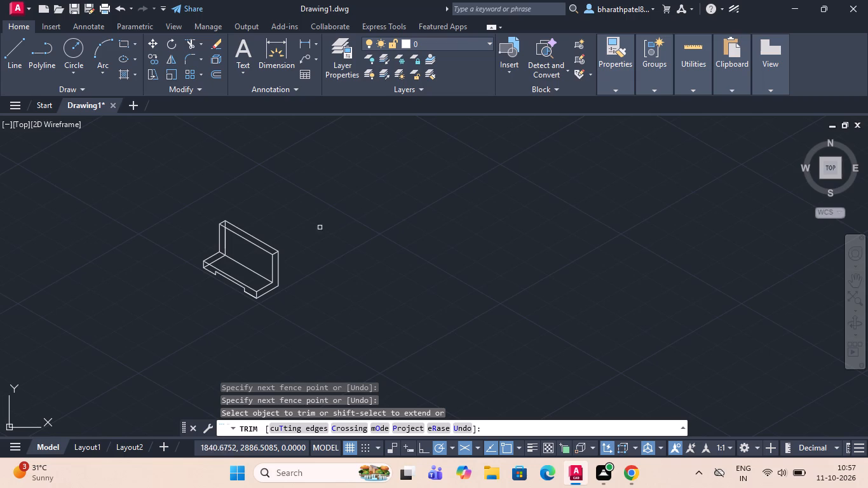
pyautogui.scroll(2, 243, 248)
pyautogui.scroll(-2, 243, 248)
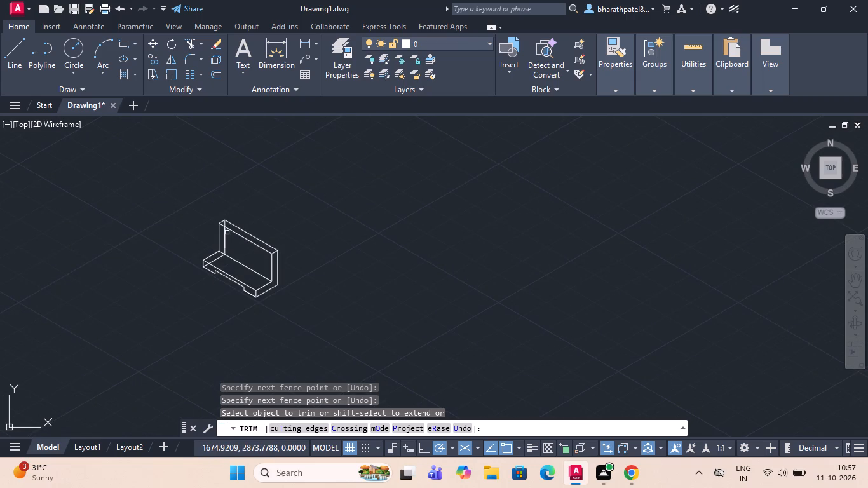
pyautogui.scroll(3, 222, 216)
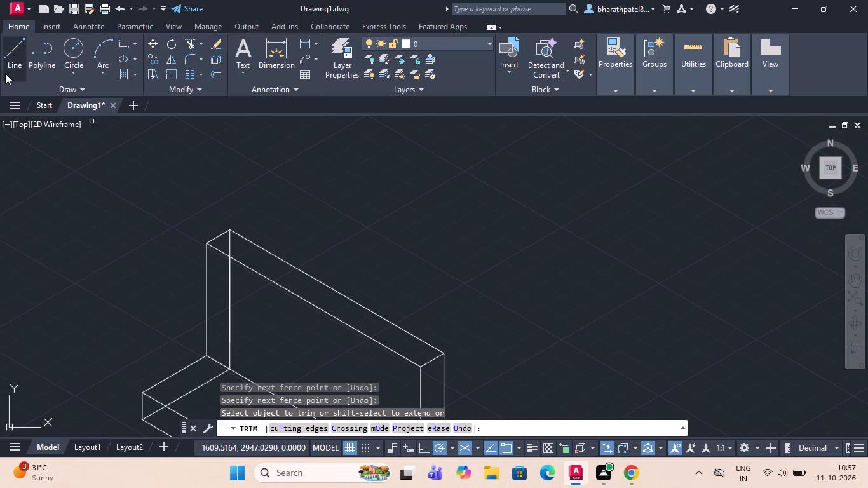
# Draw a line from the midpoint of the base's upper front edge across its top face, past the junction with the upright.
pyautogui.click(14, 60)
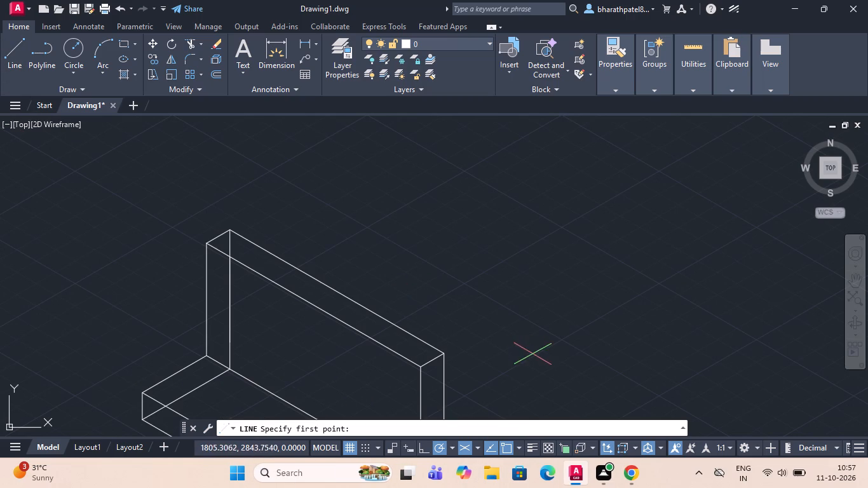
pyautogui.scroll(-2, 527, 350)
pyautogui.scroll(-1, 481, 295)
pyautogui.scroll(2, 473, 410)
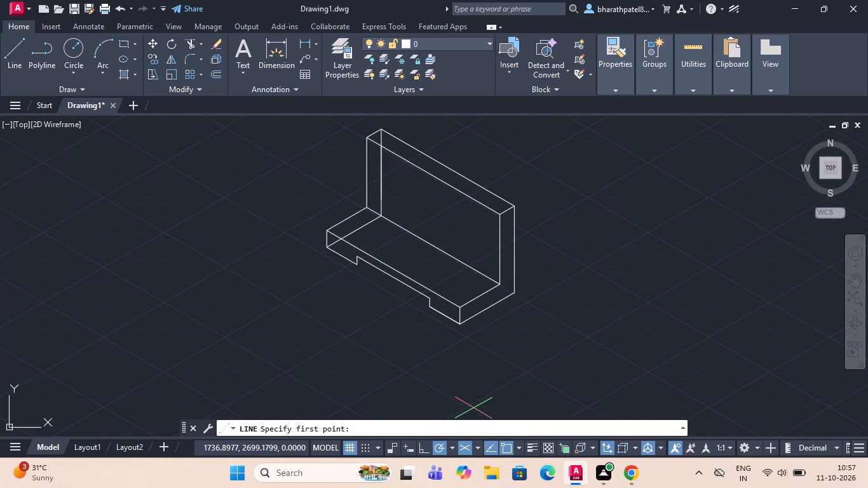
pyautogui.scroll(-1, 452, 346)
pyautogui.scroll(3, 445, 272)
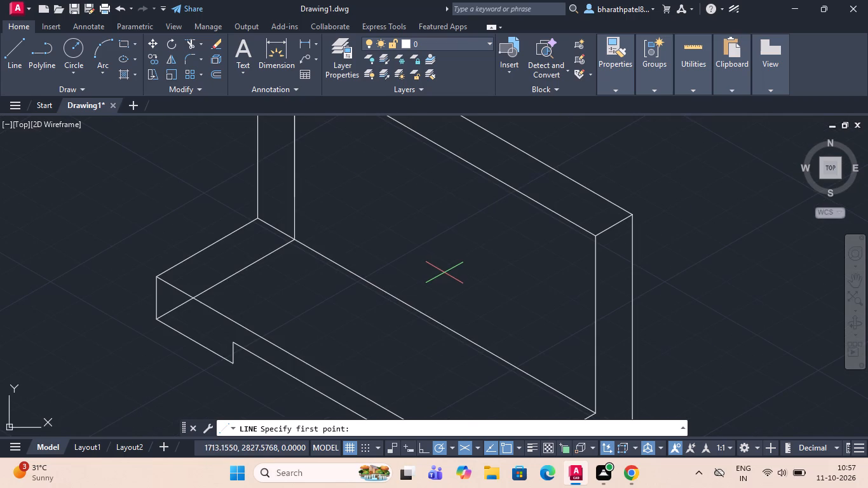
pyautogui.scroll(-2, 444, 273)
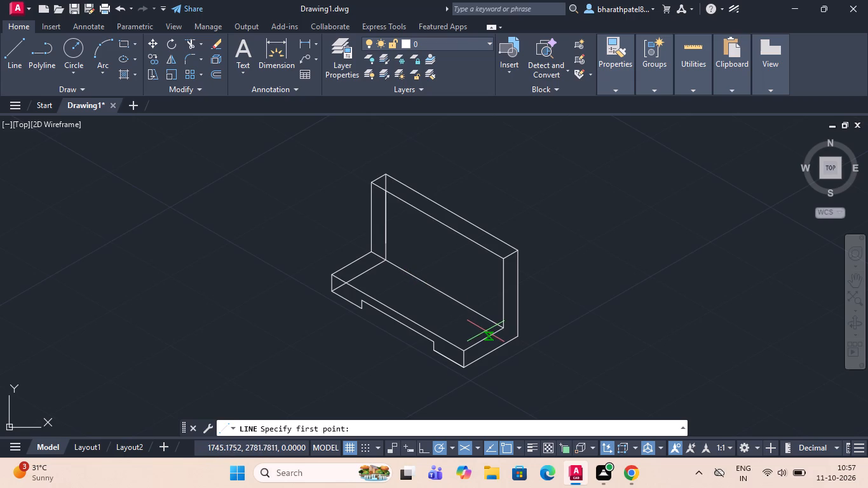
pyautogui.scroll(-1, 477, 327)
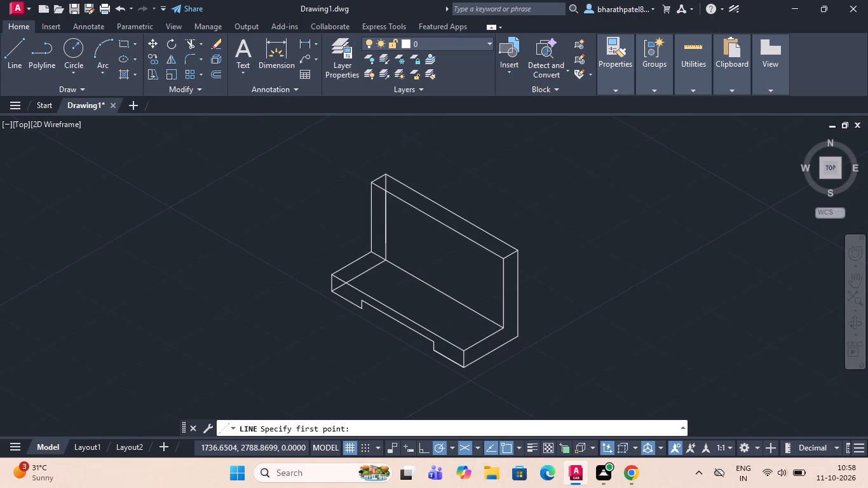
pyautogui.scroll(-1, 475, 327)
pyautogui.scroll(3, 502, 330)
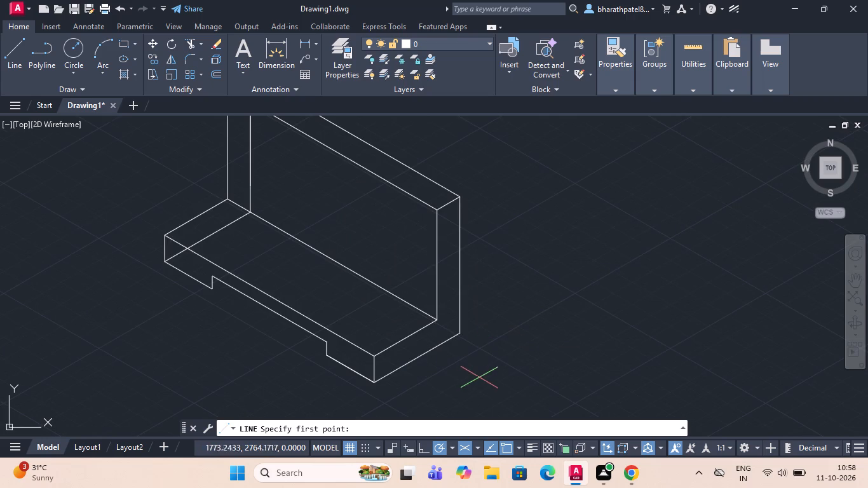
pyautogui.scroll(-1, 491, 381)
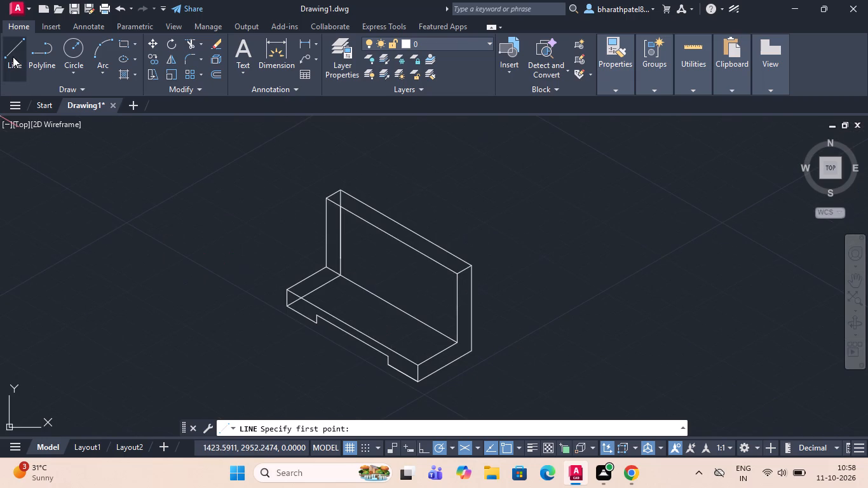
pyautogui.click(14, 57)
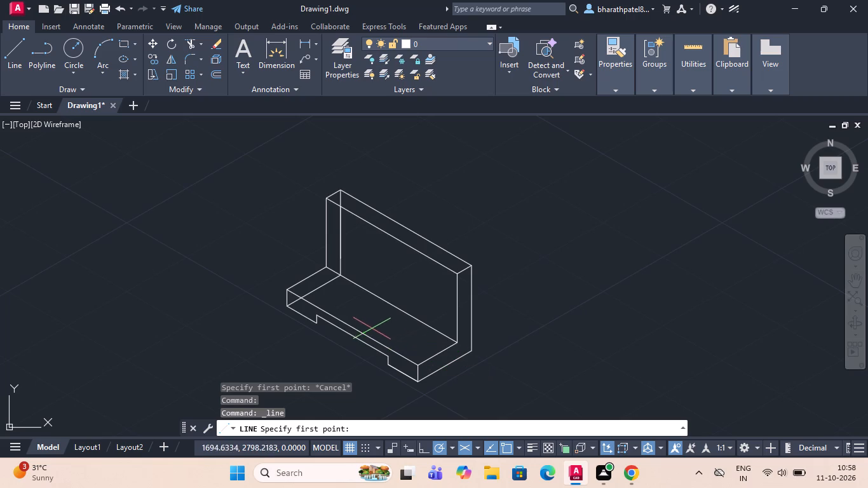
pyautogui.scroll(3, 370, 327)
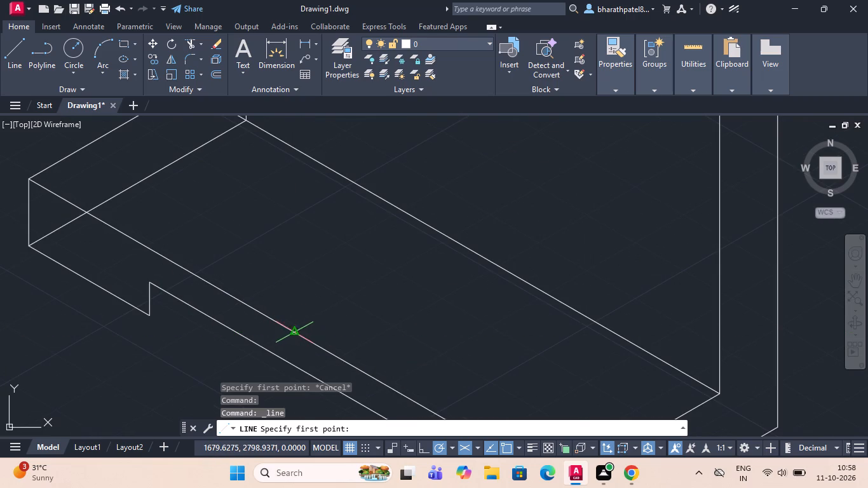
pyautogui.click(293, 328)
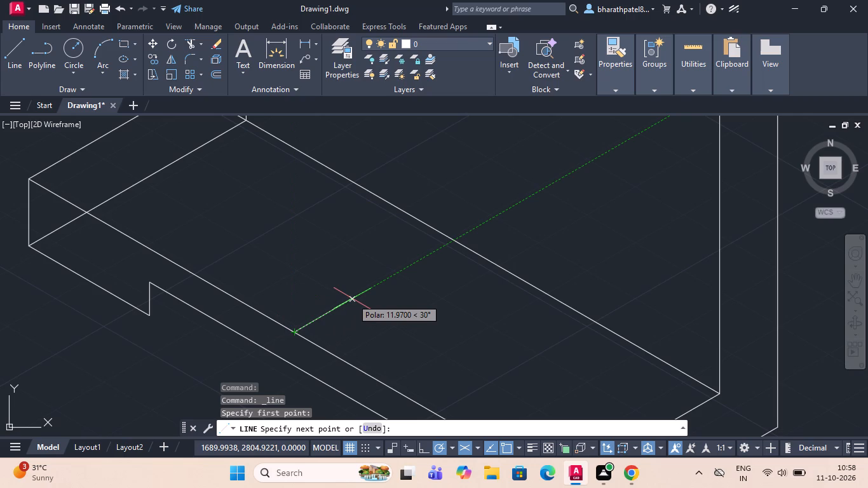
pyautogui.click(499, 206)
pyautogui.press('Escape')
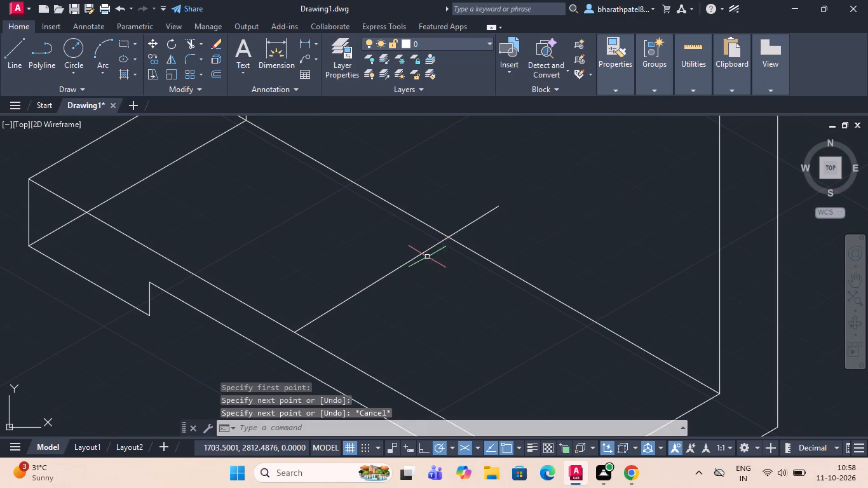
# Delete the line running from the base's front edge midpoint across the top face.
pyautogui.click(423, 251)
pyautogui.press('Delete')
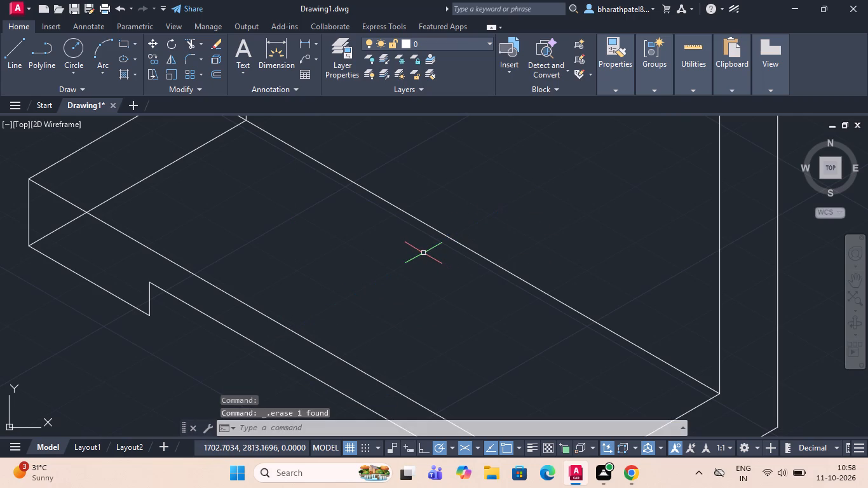
# Draw a line from the midpoint of the base's upper front edge across the top face, past the junction with the upright.
pyautogui.click(11, 52)
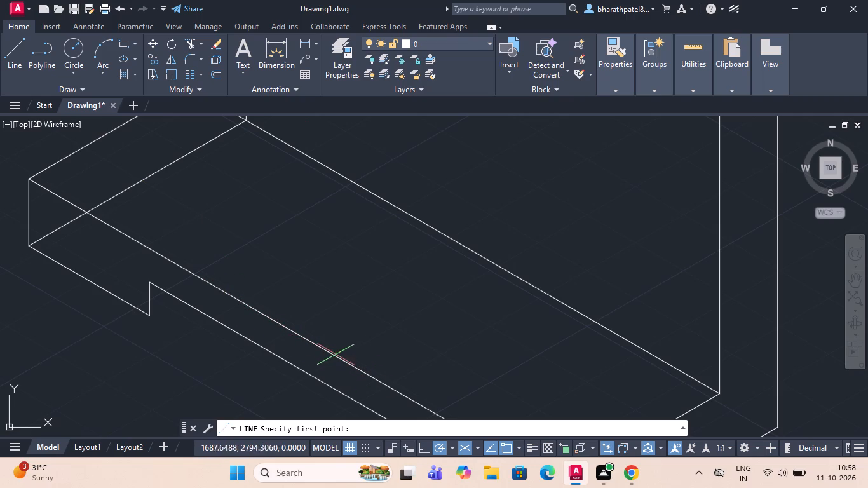
pyautogui.click(294, 332)
pyautogui.click(513, 206)
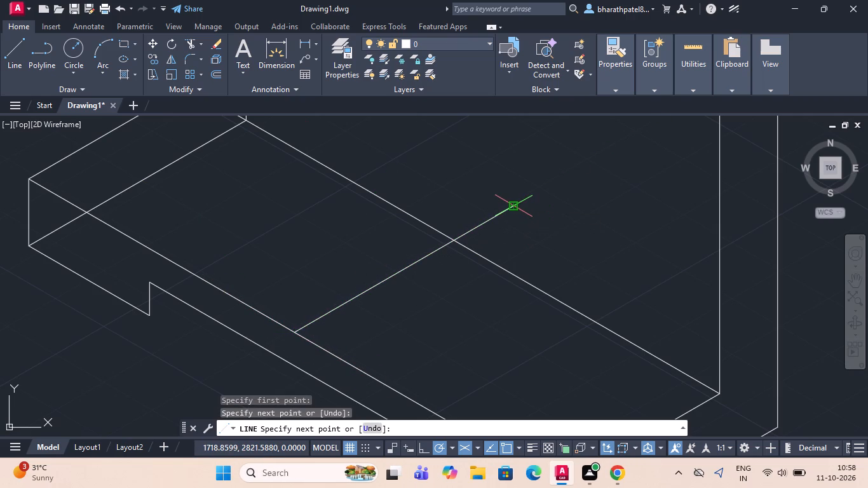
pyautogui.press('Escape')
pyautogui.scroll(-2, 457, 217)
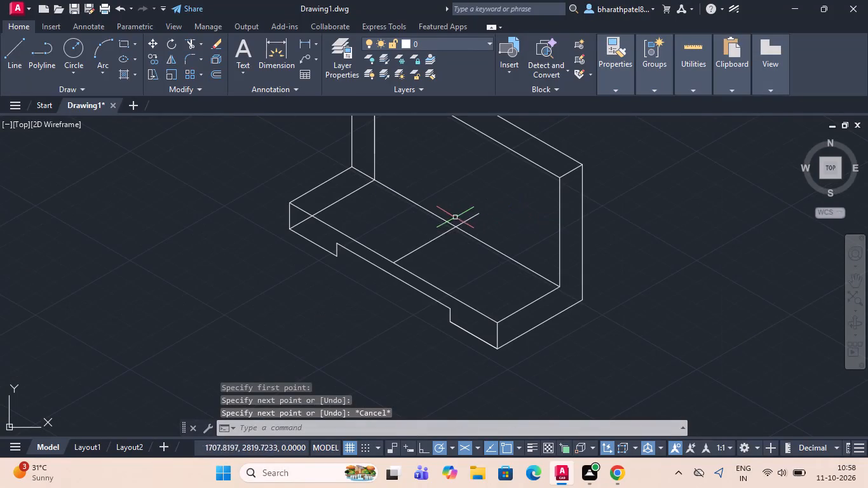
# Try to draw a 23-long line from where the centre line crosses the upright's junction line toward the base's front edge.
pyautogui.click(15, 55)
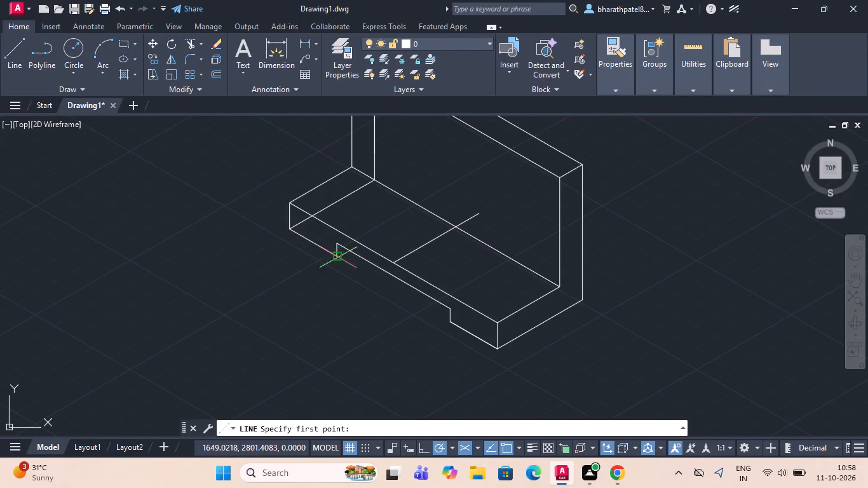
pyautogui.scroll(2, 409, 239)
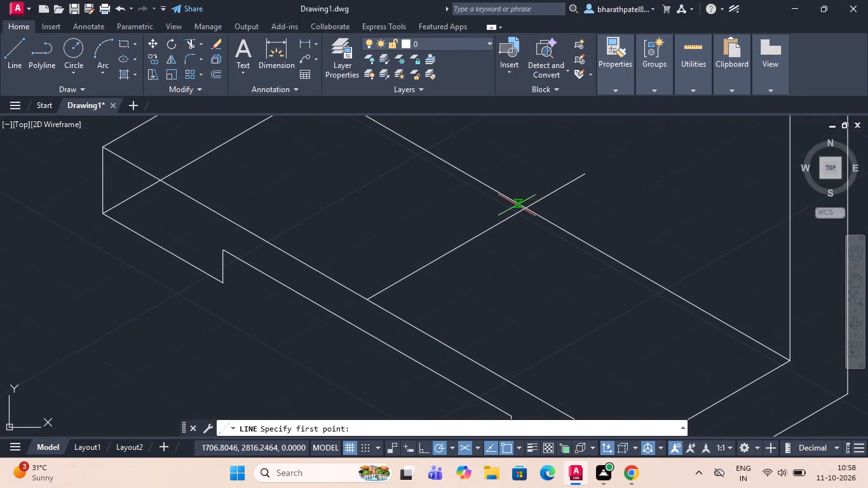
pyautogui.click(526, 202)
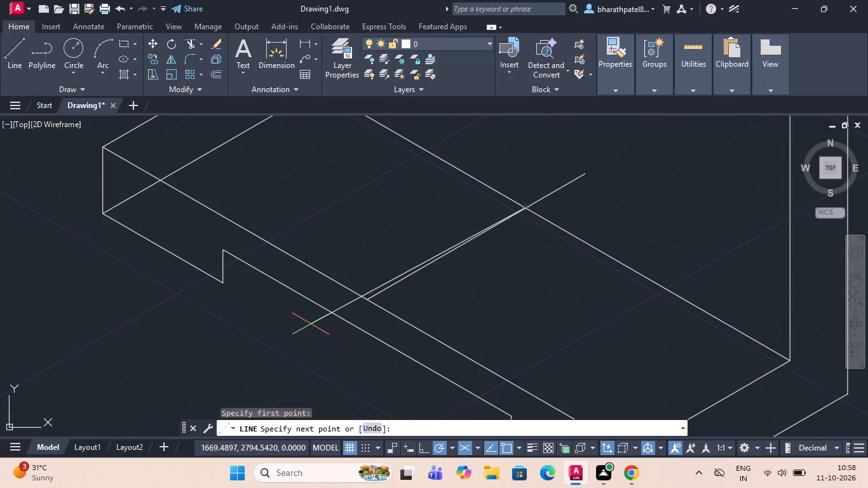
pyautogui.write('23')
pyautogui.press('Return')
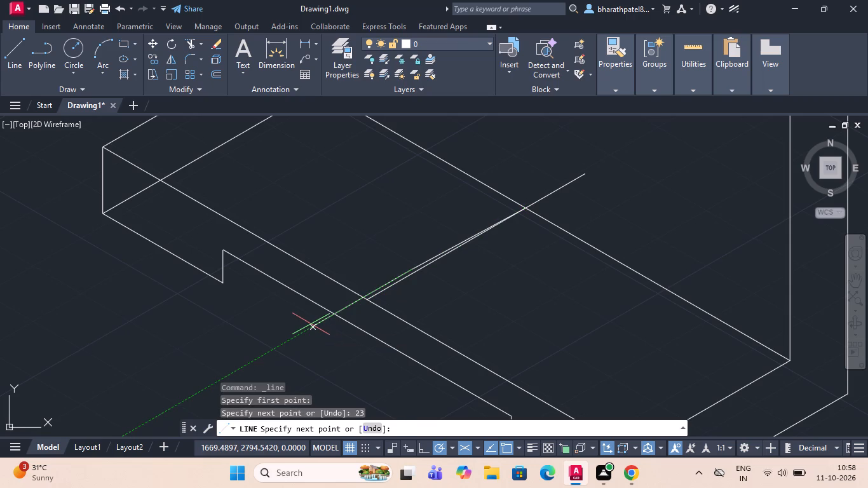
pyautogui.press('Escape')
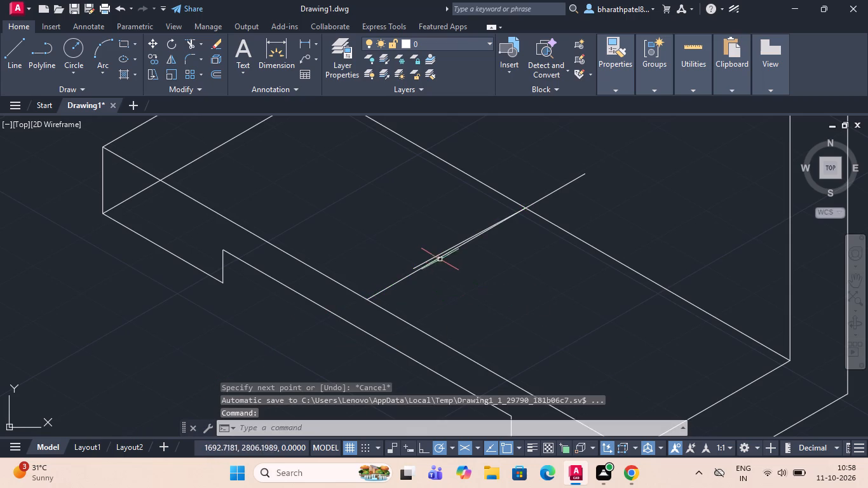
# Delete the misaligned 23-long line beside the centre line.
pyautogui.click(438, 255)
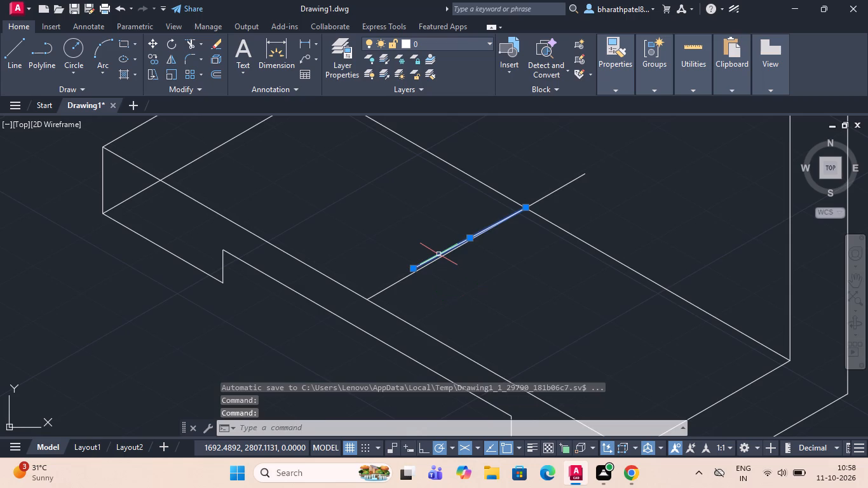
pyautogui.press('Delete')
# Draw connected lines from the centre line's junction crossing: 23 toward the front at 210°, 11 at 330°, and 22 back at 150°.
pyautogui.click(7, 48)
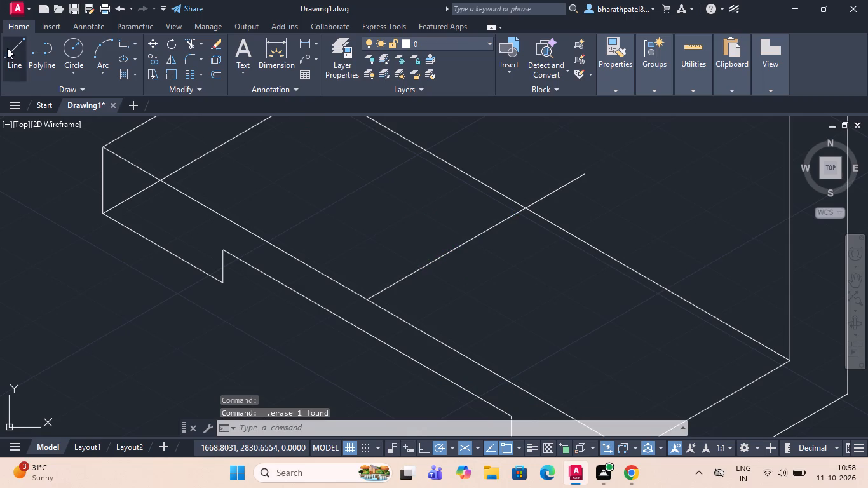
pyautogui.click(522, 208)
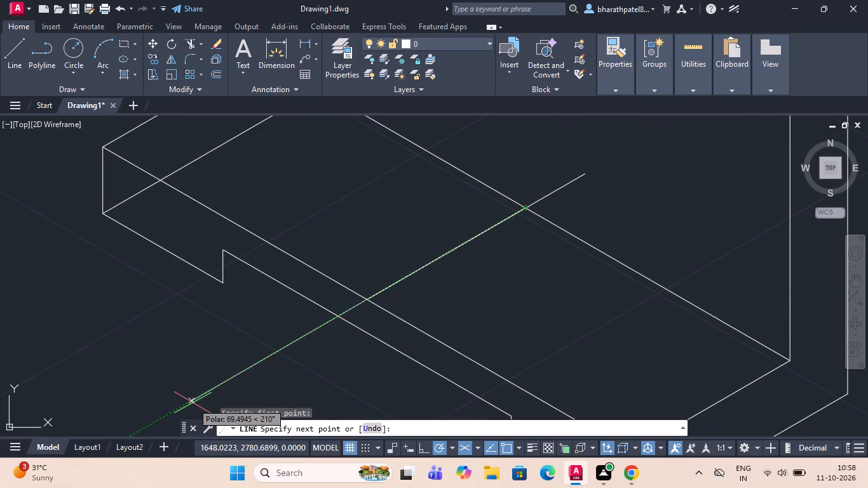
pyautogui.write('23')
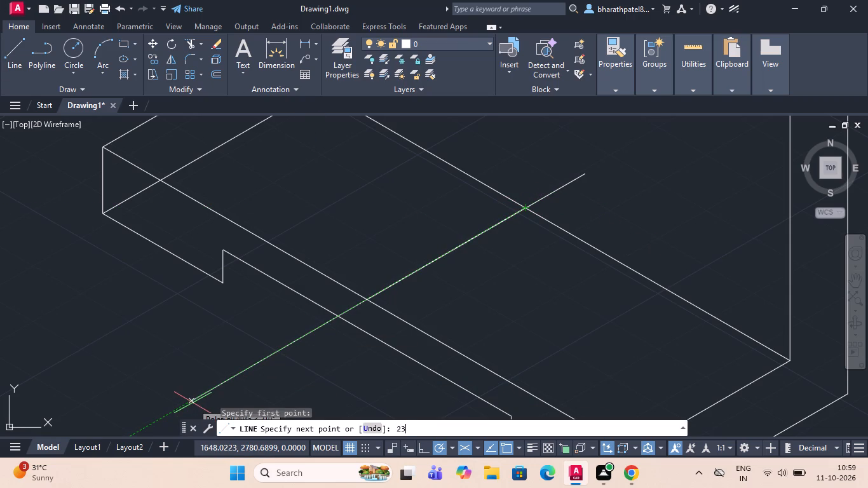
pyautogui.press('Return')
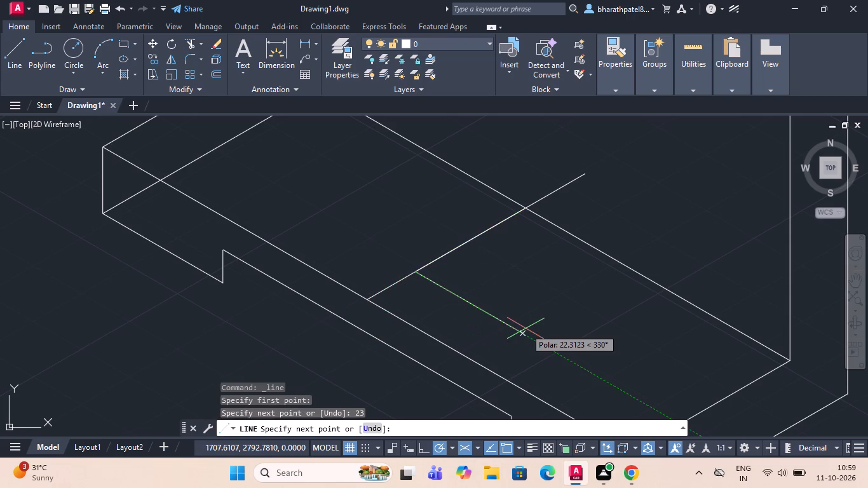
pyautogui.write('11')
pyautogui.press('Return')
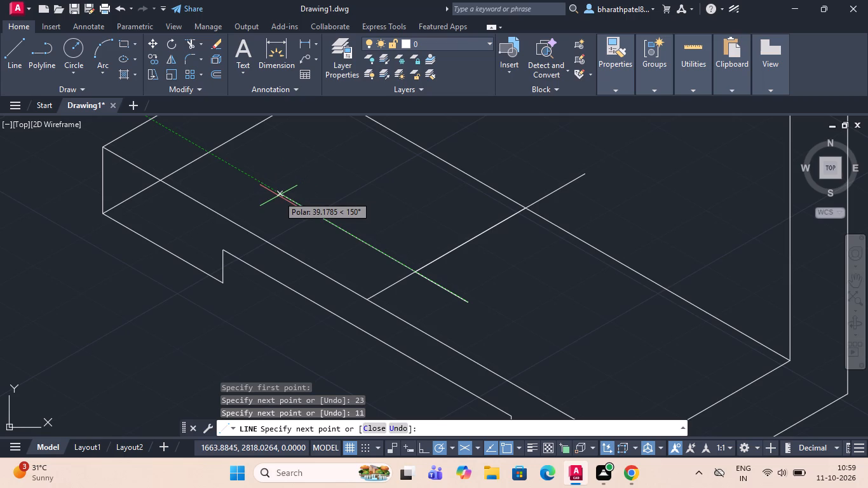
pyautogui.write('22')
pyautogui.press('Return')
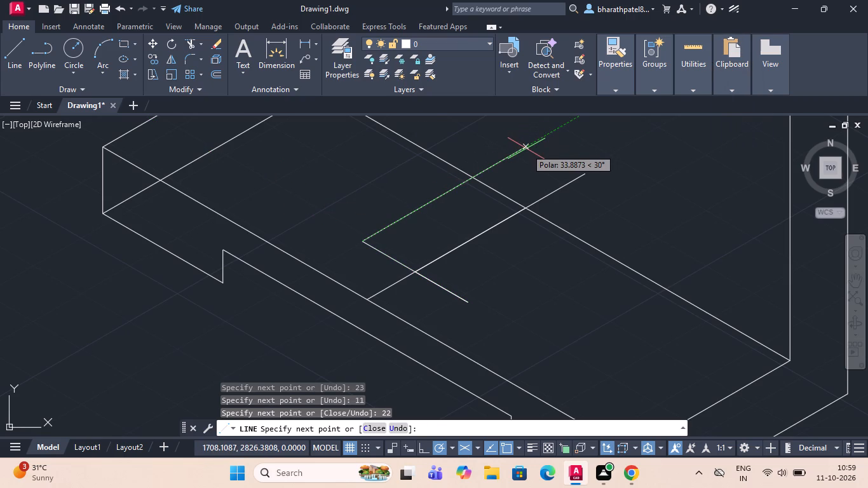
pyautogui.press('Escape')
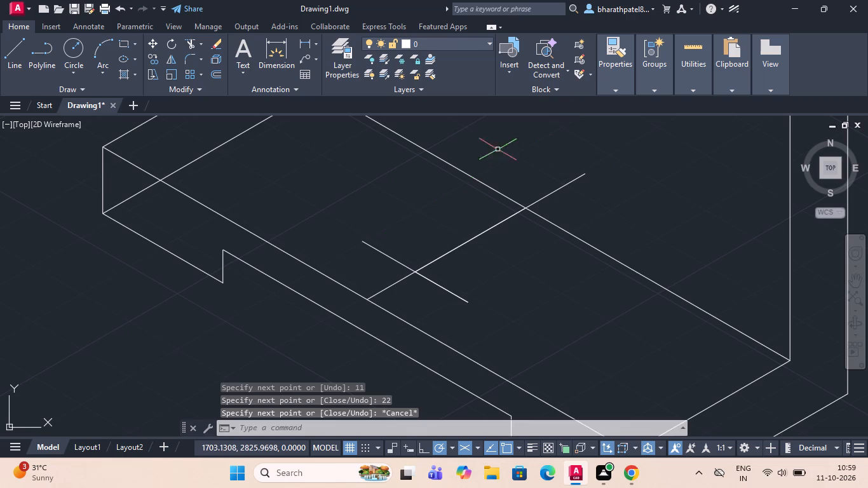
# Draw a line about 37 long at 30° from the 11-long segment's outer end, crossing the junction with the upright.
pyautogui.click(16, 50)
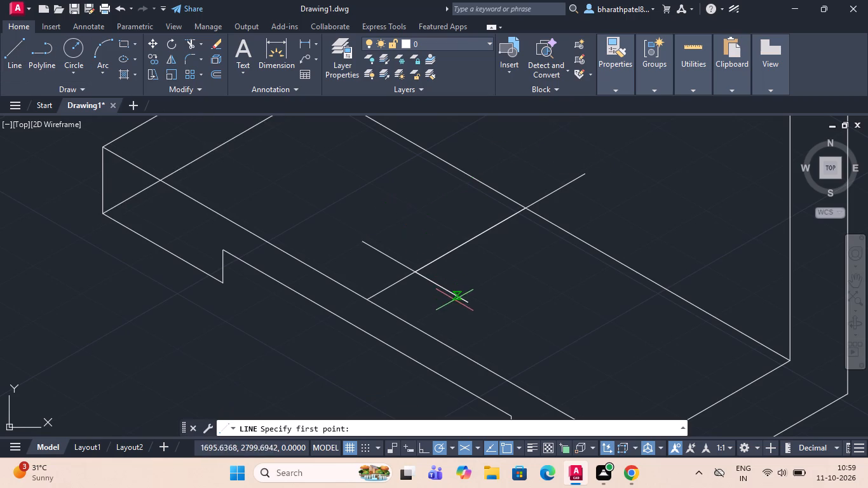
pyautogui.click(464, 304)
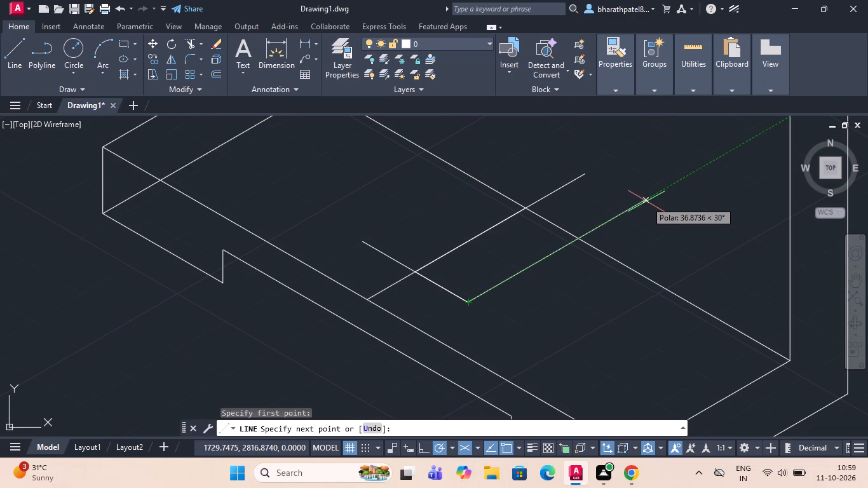
pyautogui.click(646, 201)
pyautogui.press('Escape')
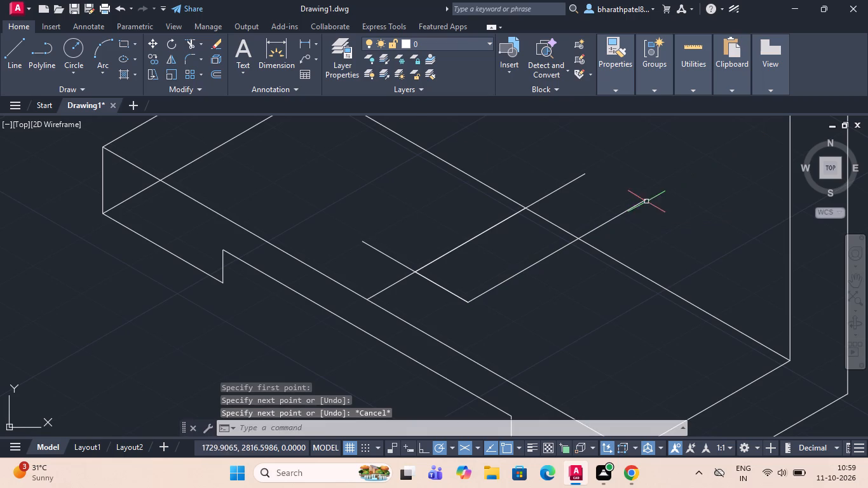
# Trim both 30° lines beyond the upright's junction, plus the centre line's front portion and the cross line's far half.
pyautogui.moveTo(194, 39); pyautogui.dragTo(194, 44)
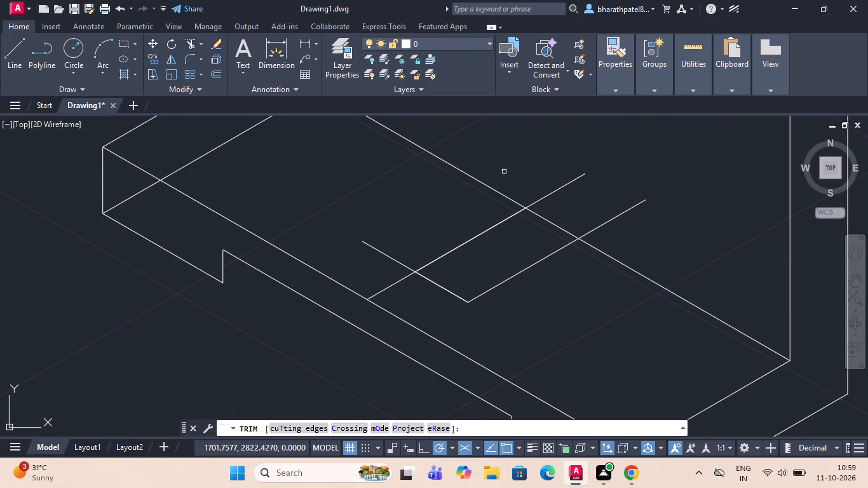
pyautogui.moveTo(510, 159); pyautogui.dragTo(632, 234)
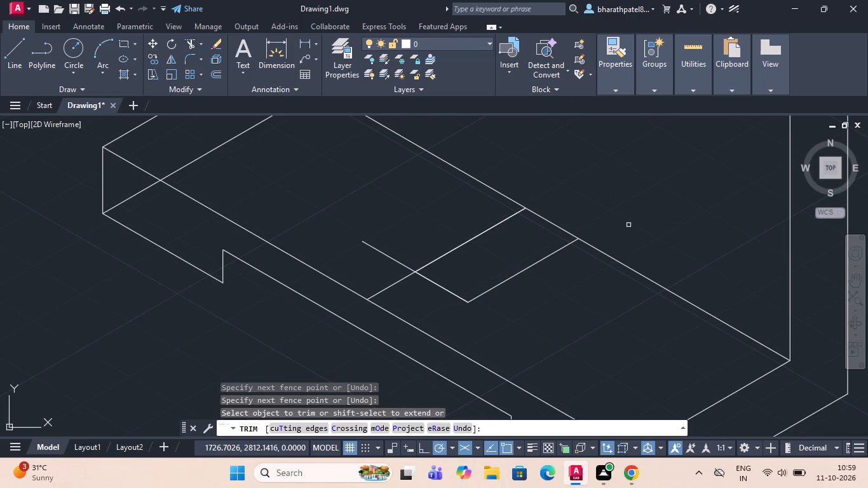
pyautogui.moveTo(405, 226); pyautogui.dragTo(395, 300)
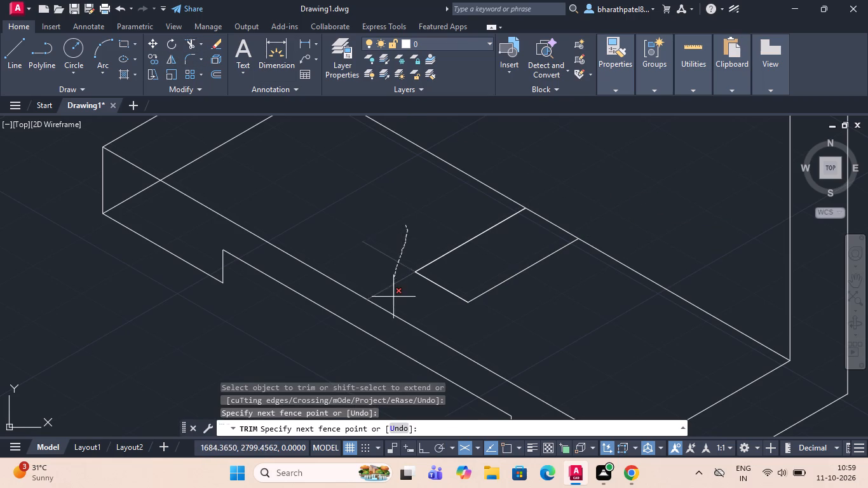
pyautogui.moveTo(395, 300); pyautogui.dragTo(396, 306)
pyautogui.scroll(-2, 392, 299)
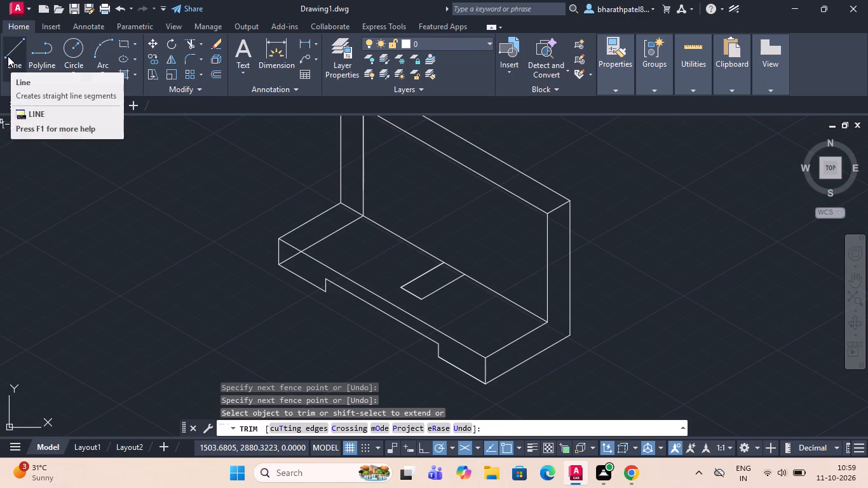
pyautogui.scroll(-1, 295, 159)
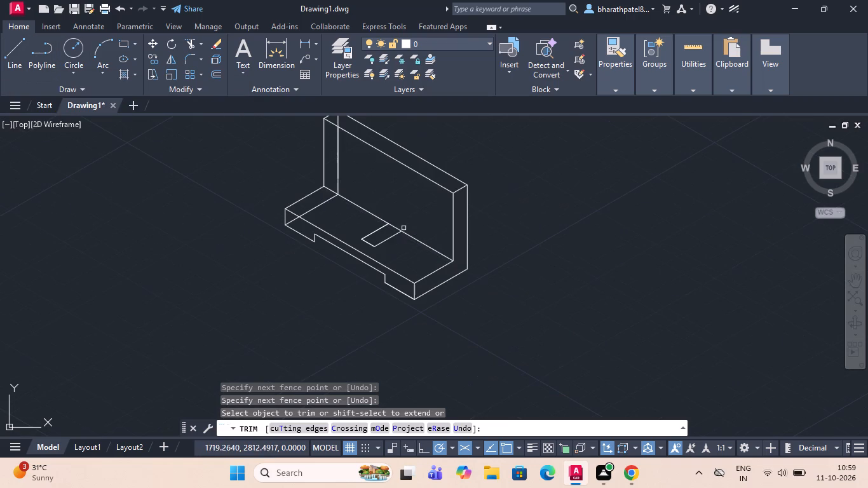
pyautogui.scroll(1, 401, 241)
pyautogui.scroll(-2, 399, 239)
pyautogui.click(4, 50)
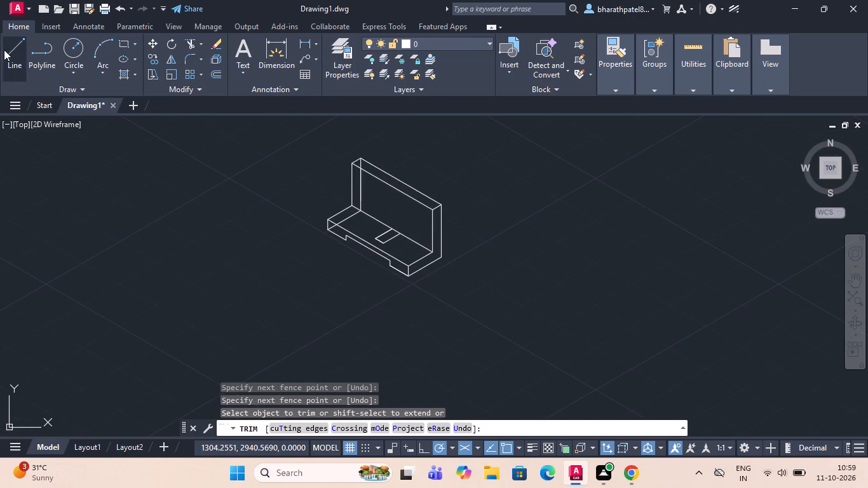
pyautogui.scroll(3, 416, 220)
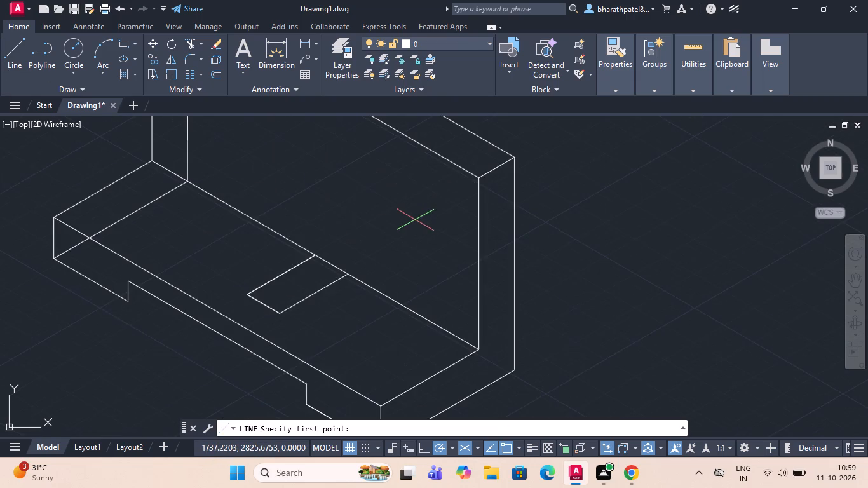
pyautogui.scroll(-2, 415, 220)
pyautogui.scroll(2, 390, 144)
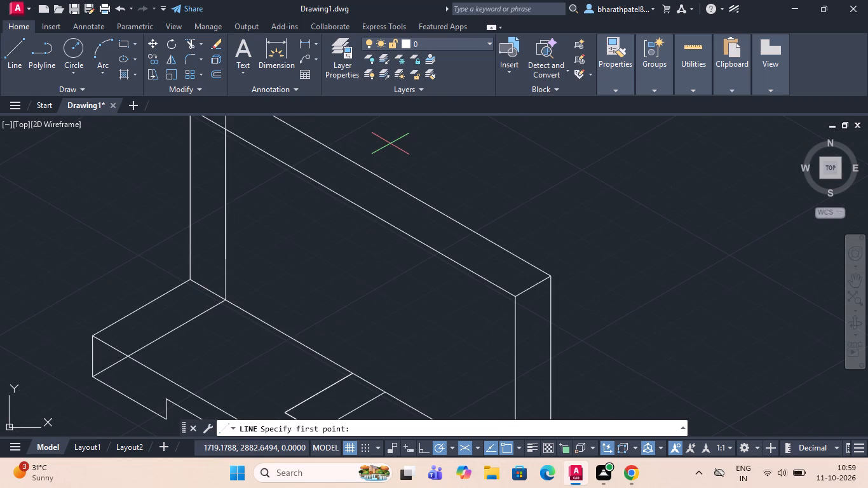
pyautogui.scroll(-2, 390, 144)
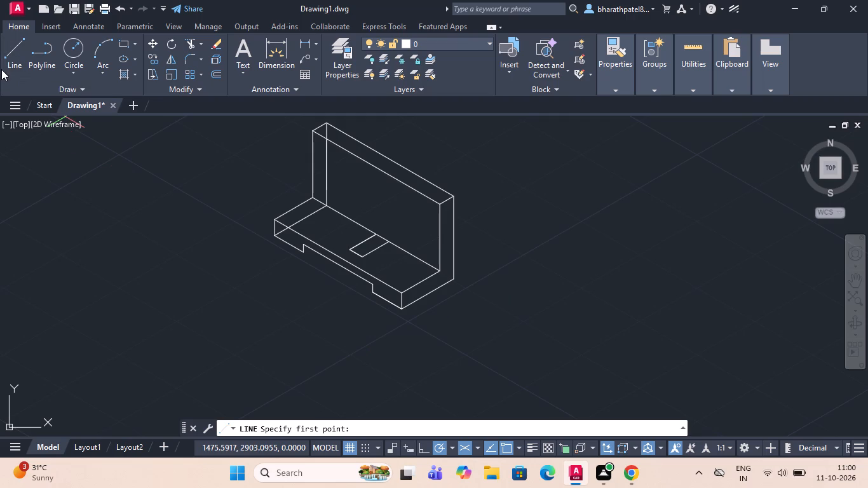
# Draw a 22-long line at 150° from the small rectangle's front corner, continuing with about 28 at 30° past the upright's junction.
pyautogui.click(18, 58)
pyautogui.scroll(3, 353, 268)
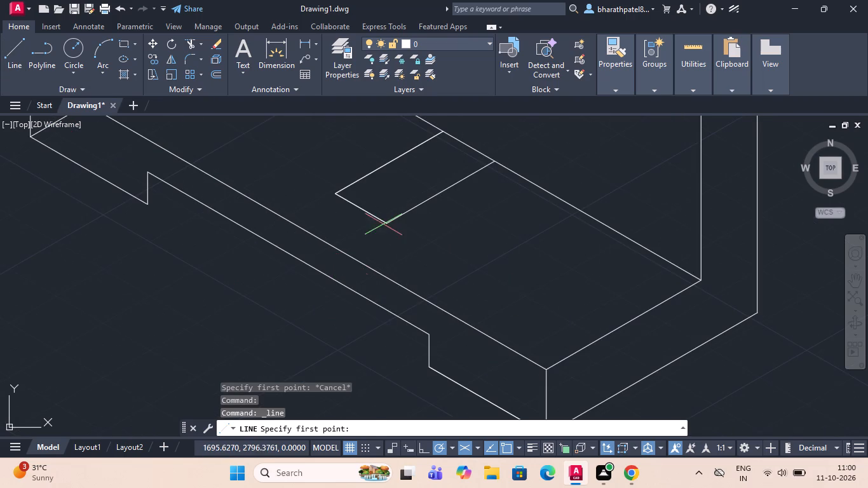
pyautogui.click(385, 221)
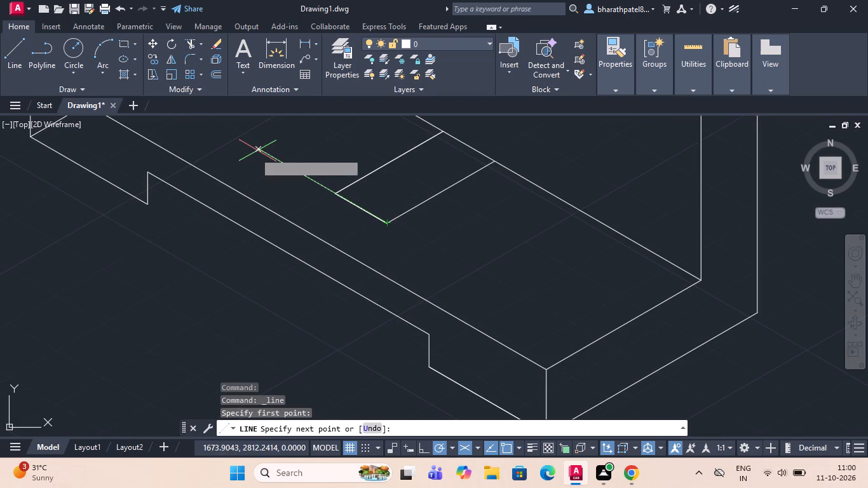
pyautogui.write('22')
pyautogui.press('Return')
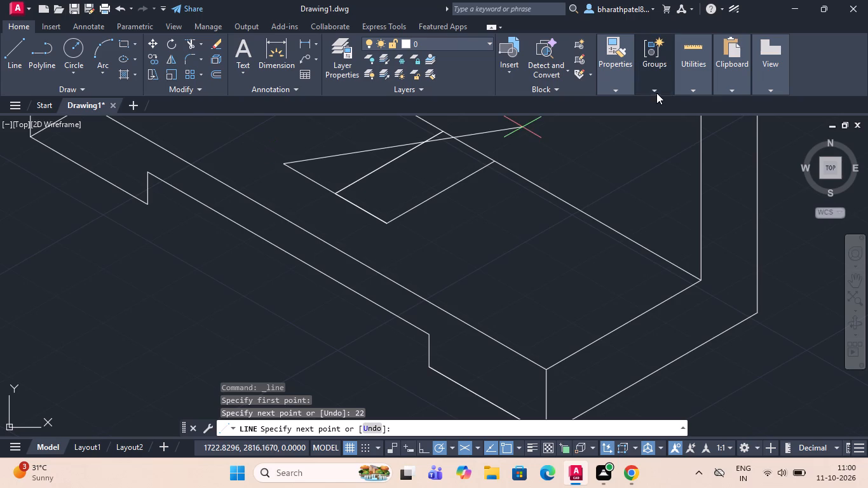
pyautogui.scroll(-2, 543, 144)
pyautogui.scroll(2, 489, 127)
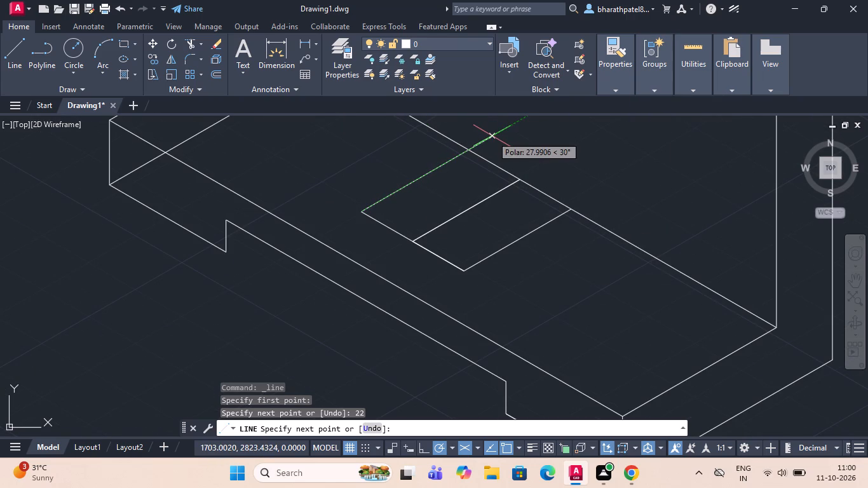
pyautogui.click(492, 136)
pyautogui.press('Escape')
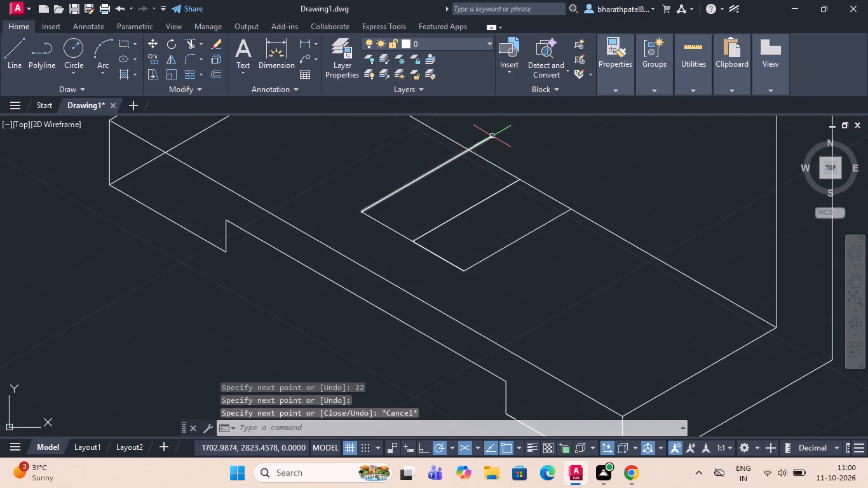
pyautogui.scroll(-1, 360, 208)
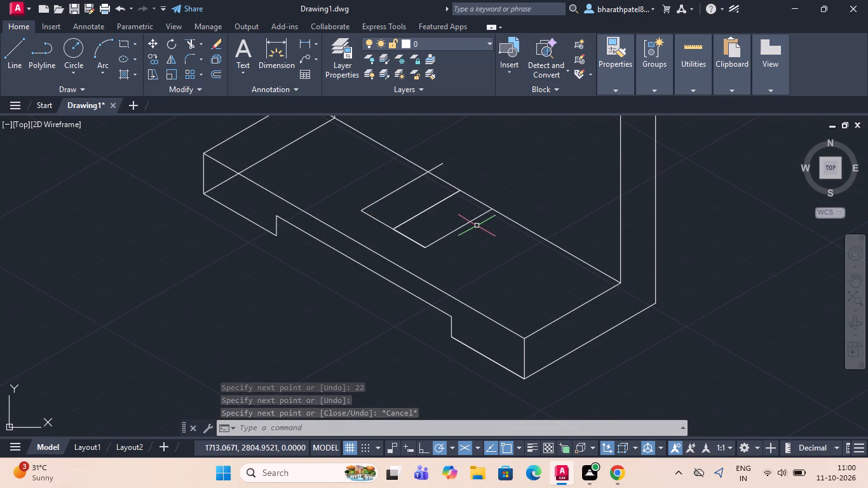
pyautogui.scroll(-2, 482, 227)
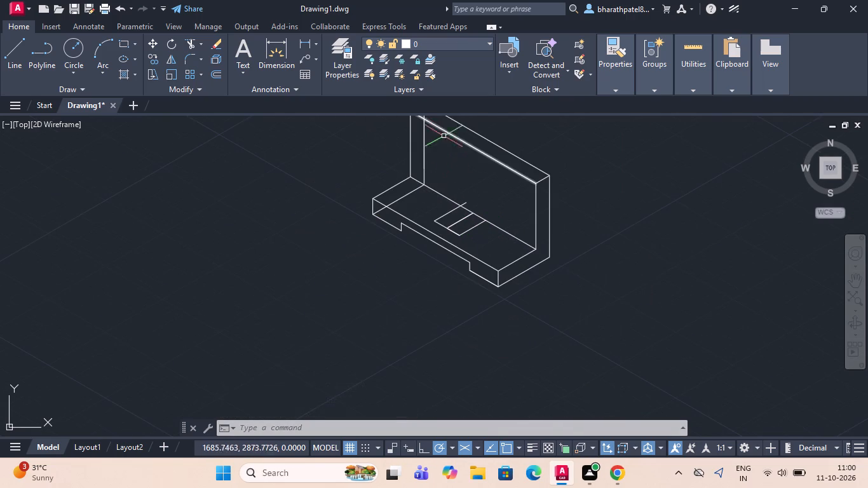
# Draw a vertical line about 83 long at 90° from the small outline's centre-line crossing on the upright's junction, extending past the upright's top.
pyautogui.scroll(-1, 440, 147)
pyautogui.scroll(6, 428, 98)
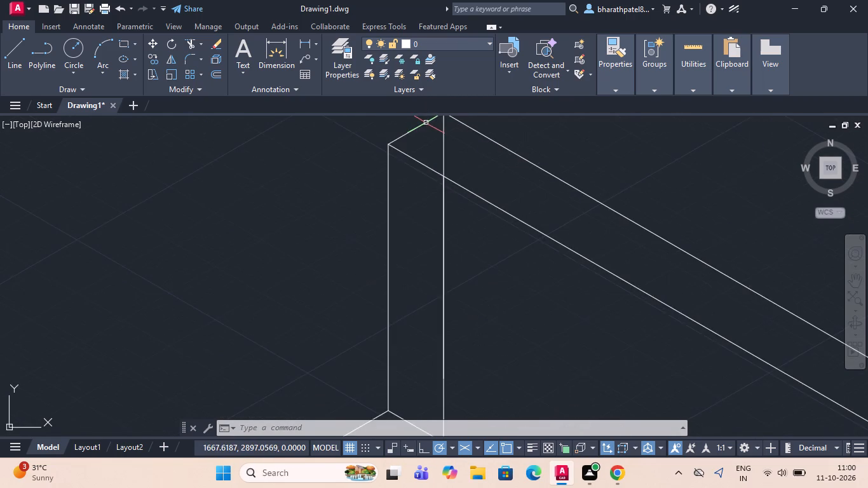
pyautogui.scroll(-3, 426, 123)
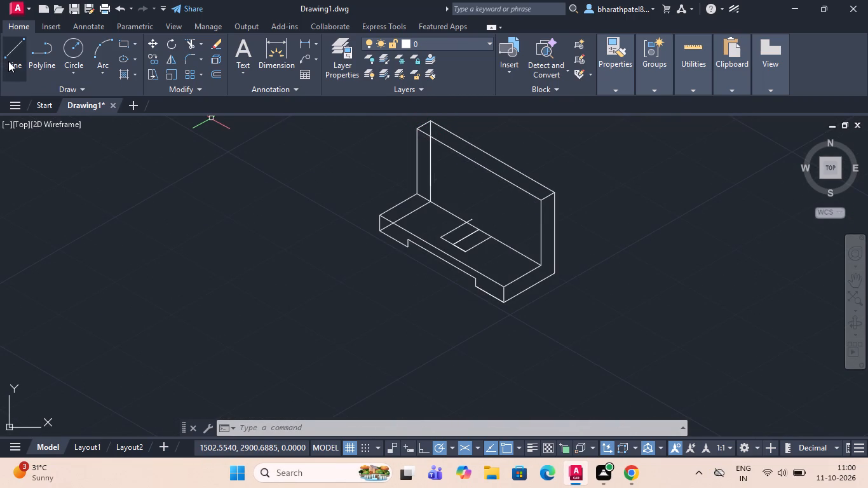
pyautogui.click(9, 60)
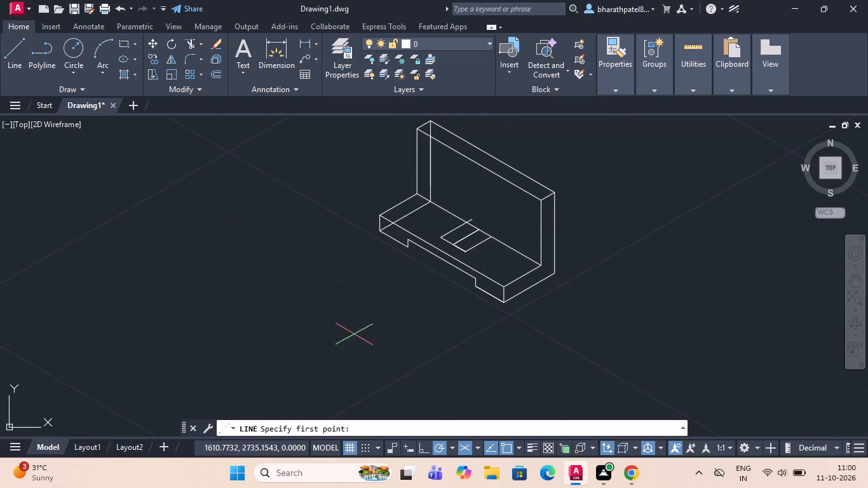
pyautogui.scroll(4, 480, 232)
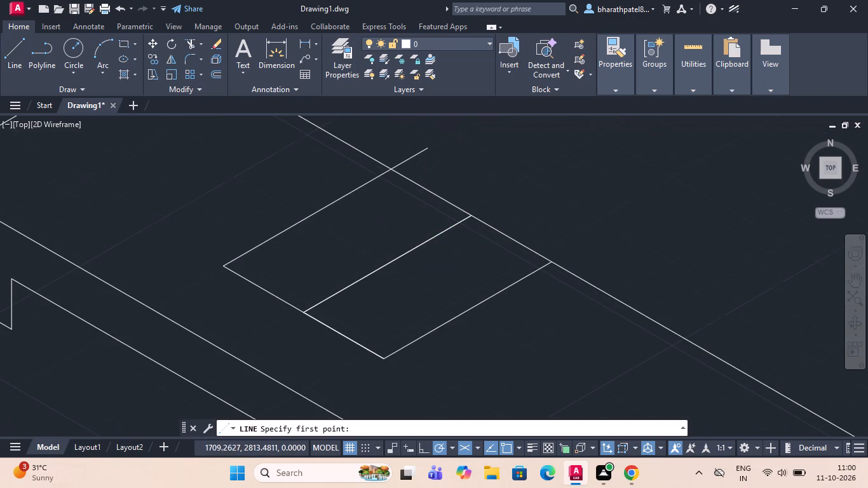
pyautogui.click(468, 216)
pyautogui.scroll(-5, 468, 216)
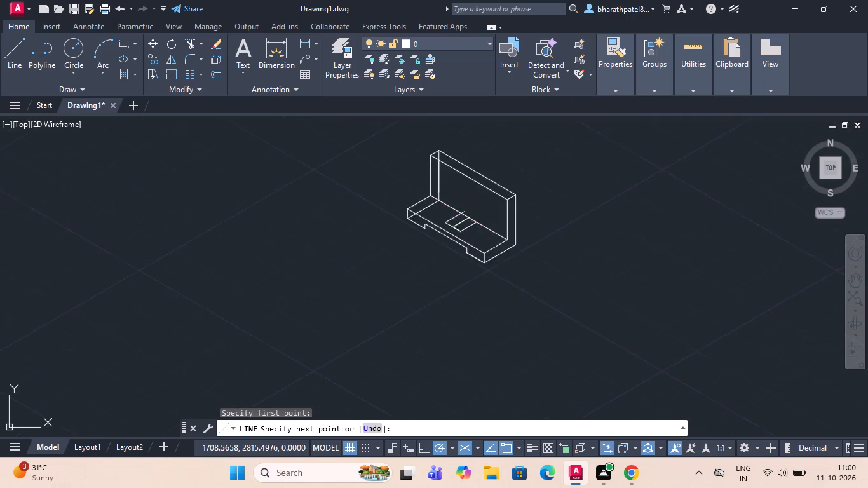
pyautogui.scroll(-1, 468, 217)
pyautogui.scroll(1, 468, 217)
pyautogui.scroll(3, 468, 147)
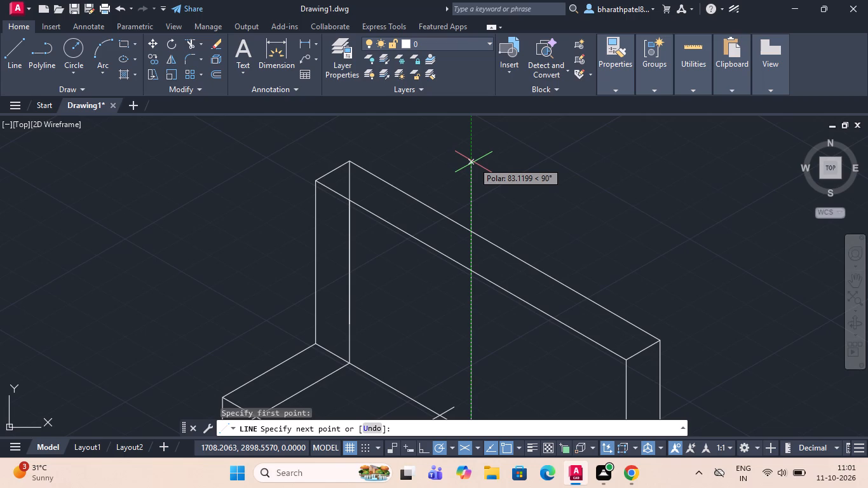
pyautogui.click(473, 162)
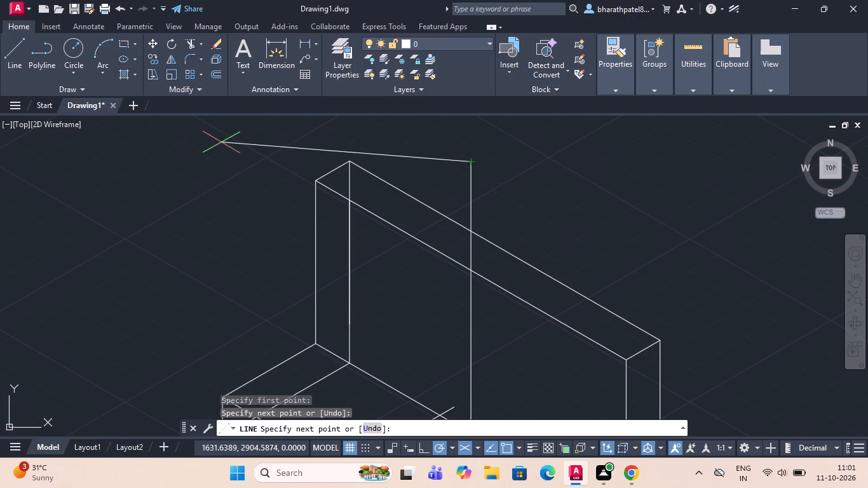
pyautogui.press('Escape')
# Draw a 15-long line at 330° along the upright's upper front edge, starting where the vertical centre line crosses it.
pyautogui.moveTo(3, 49); pyautogui.dragTo(10, 50)
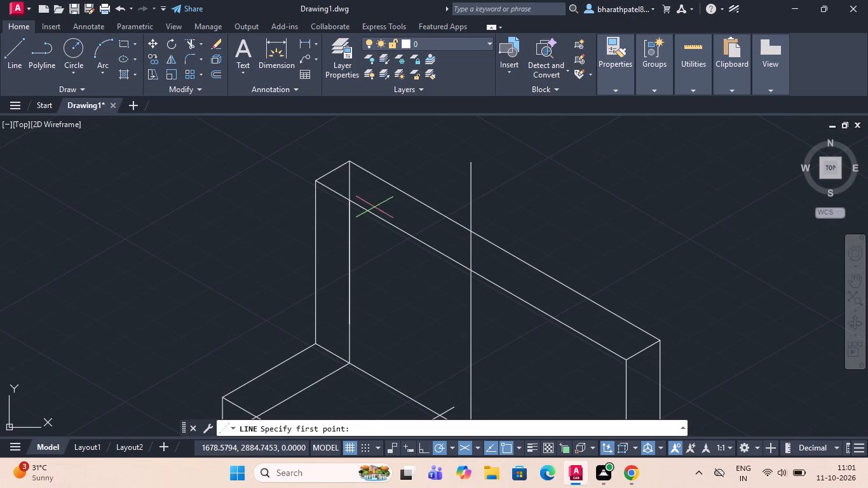
pyautogui.click(468, 268)
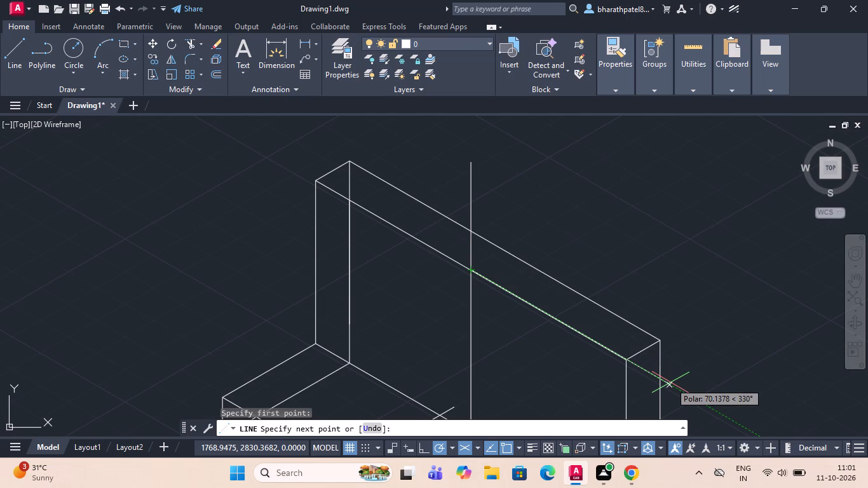
pyautogui.write('15')
pyautogui.press('Return')
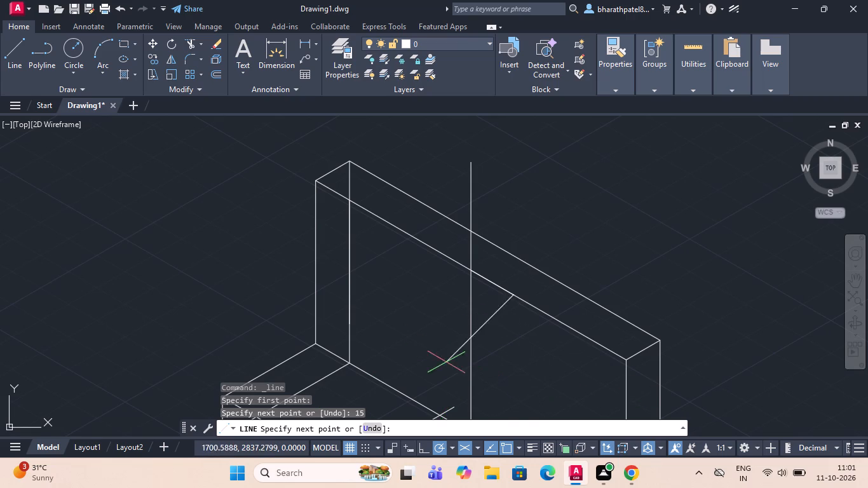
# Continue from the 15-long segment's end with a line about 39 long at 60°, and one about 60 long back at 240°.
pyautogui.scroll(-3, 373, 323)
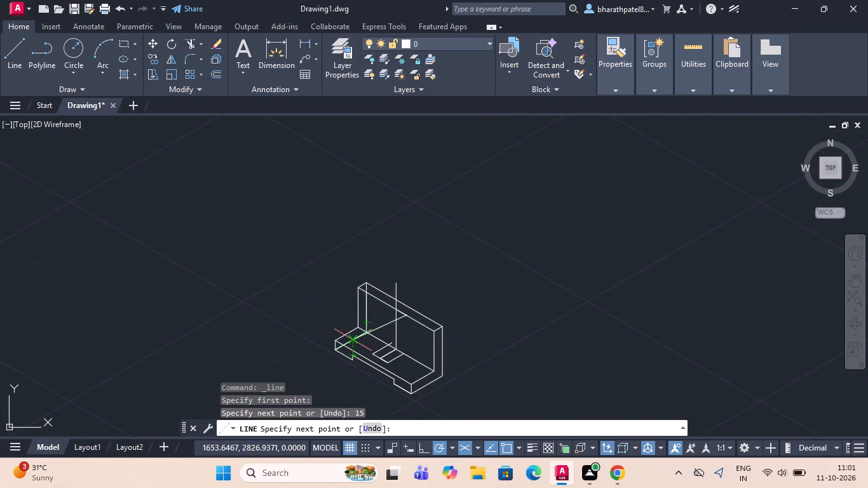
pyautogui.scroll(4, 353, 339)
pyautogui.scroll(-2, 397, 358)
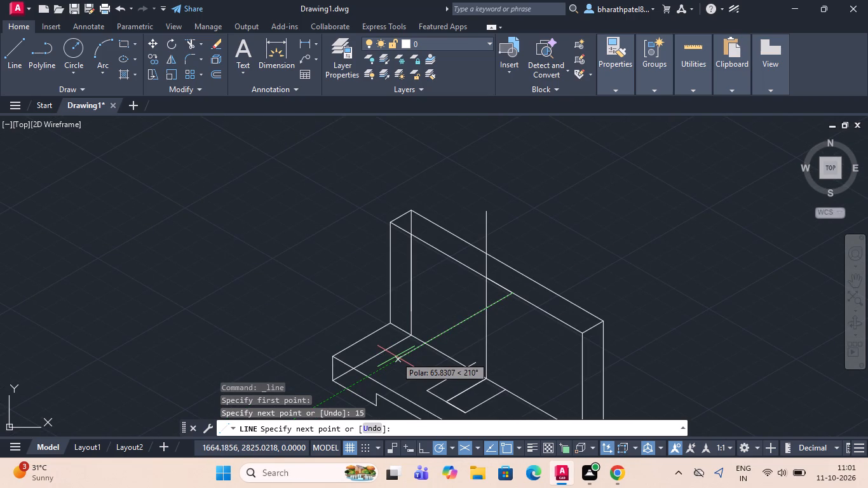
pyautogui.scroll(-2, 496, 376)
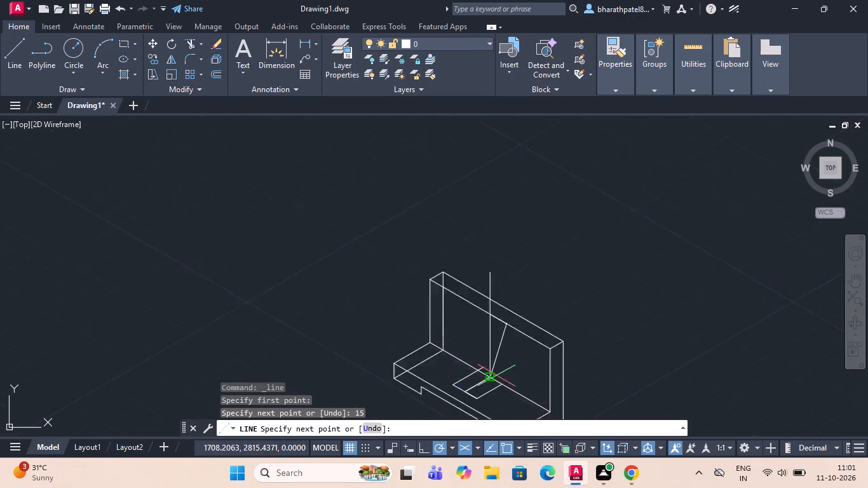
pyautogui.scroll(-1, 496, 375)
pyautogui.scroll(1, 492, 367)
pyautogui.scroll(3, 490, 431)
pyautogui.scroll(1, 490, 343)
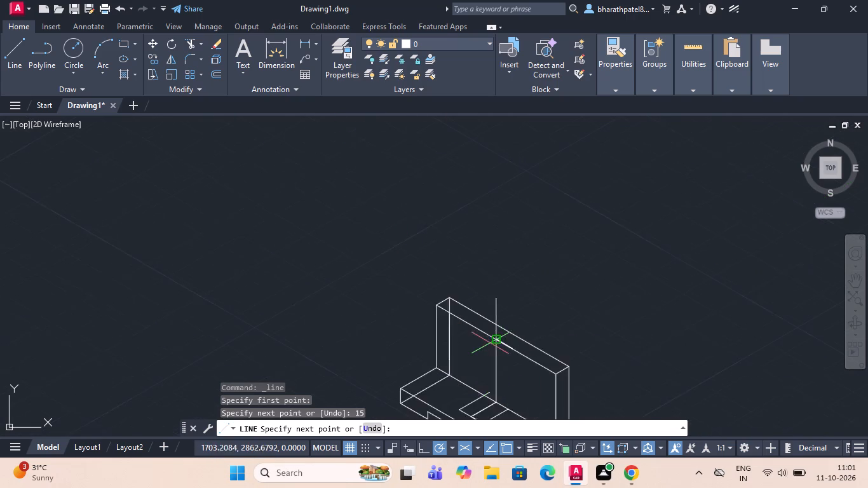
pyautogui.scroll(2, 490, 343)
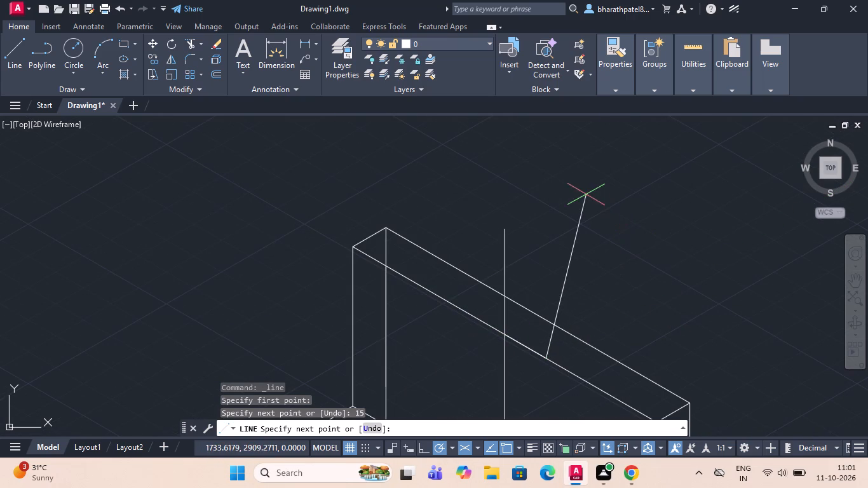
pyautogui.click(612, 252)
pyautogui.scroll(-3, 590, 299)
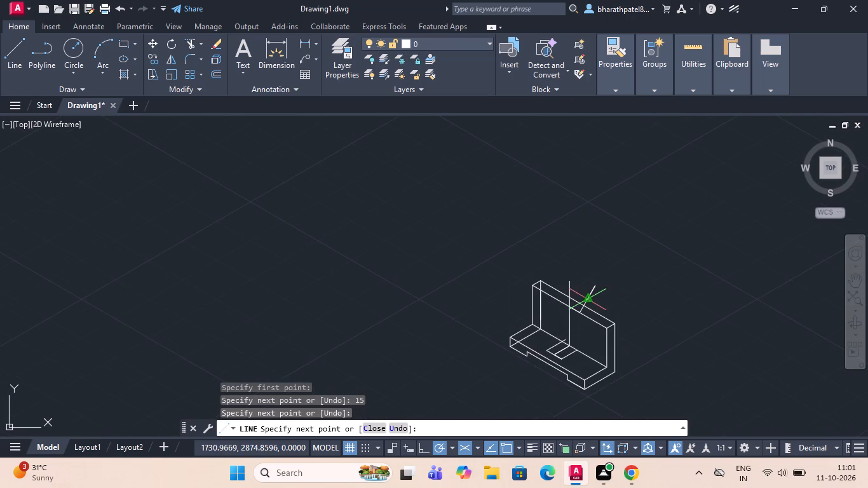
pyautogui.scroll(3, 514, 375)
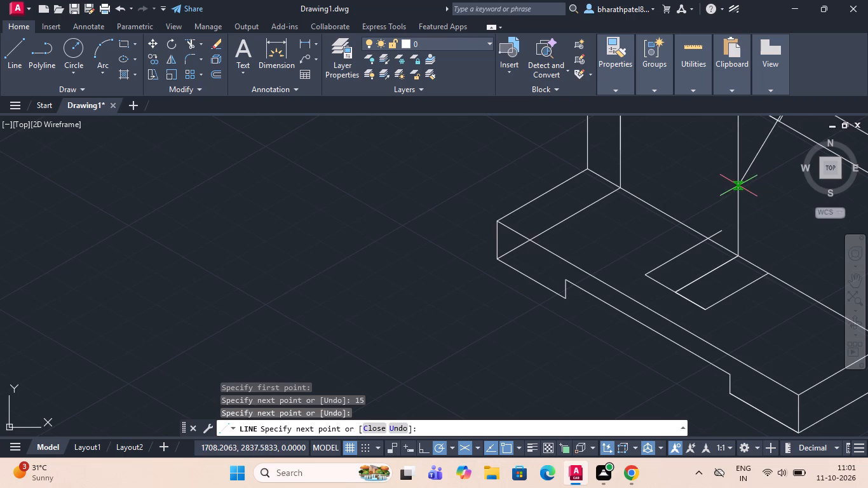
pyautogui.scroll(-3, 736, 189)
pyautogui.scroll(4, 733, 188)
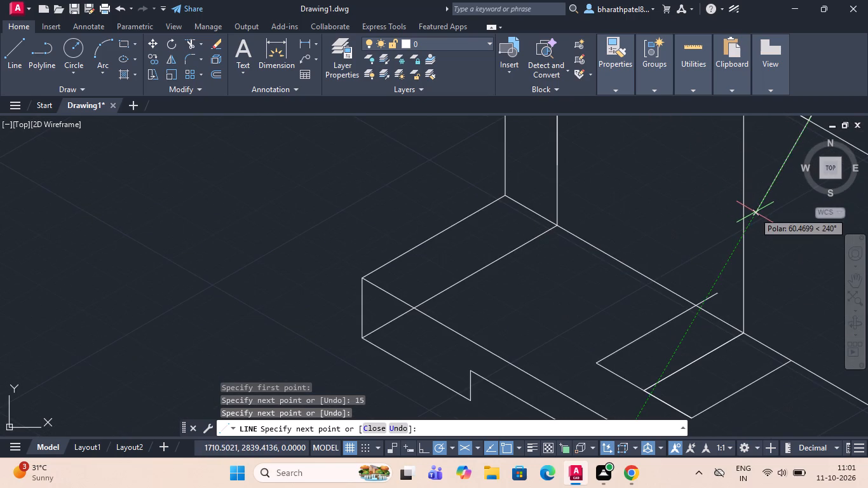
pyautogui.click(755, 212)
pyautogui.scroll(-4, 755, 212)
pyautogui.press('Escape')
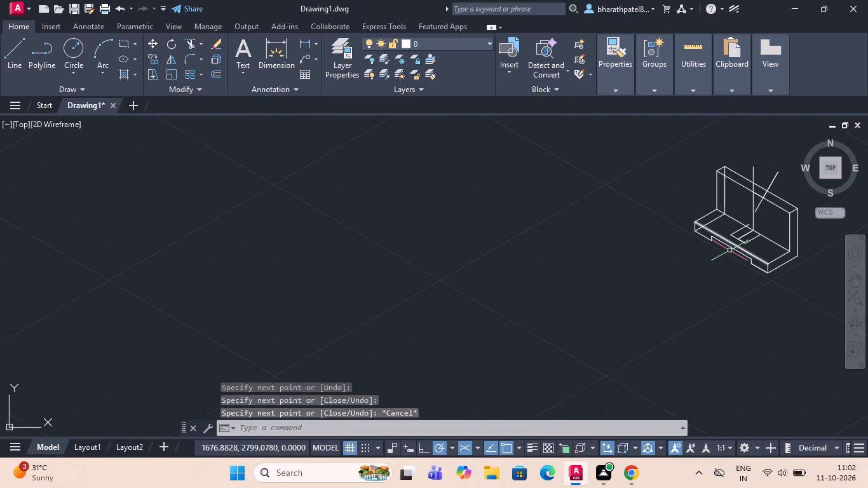
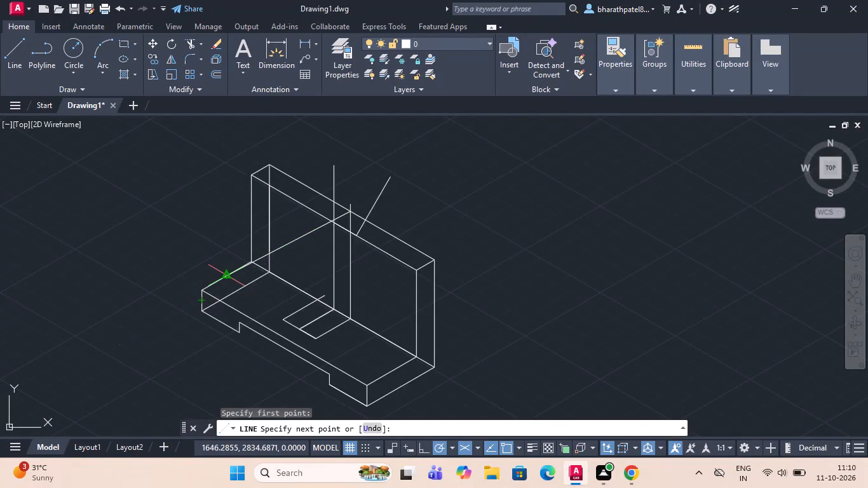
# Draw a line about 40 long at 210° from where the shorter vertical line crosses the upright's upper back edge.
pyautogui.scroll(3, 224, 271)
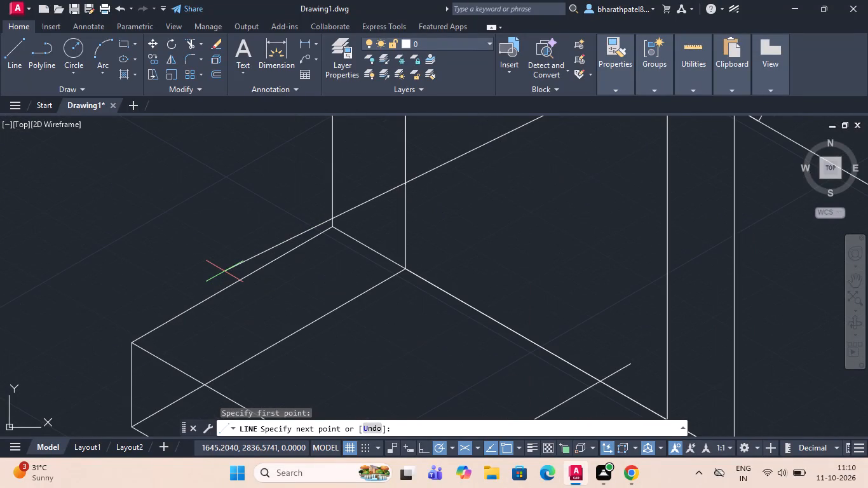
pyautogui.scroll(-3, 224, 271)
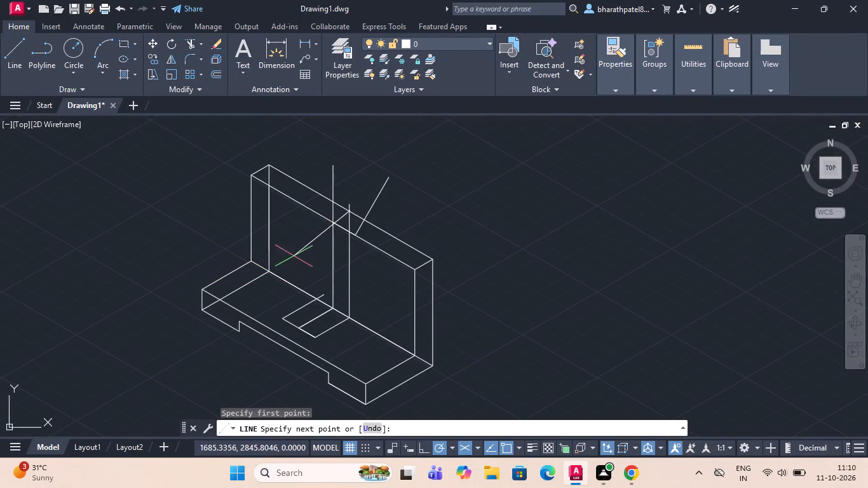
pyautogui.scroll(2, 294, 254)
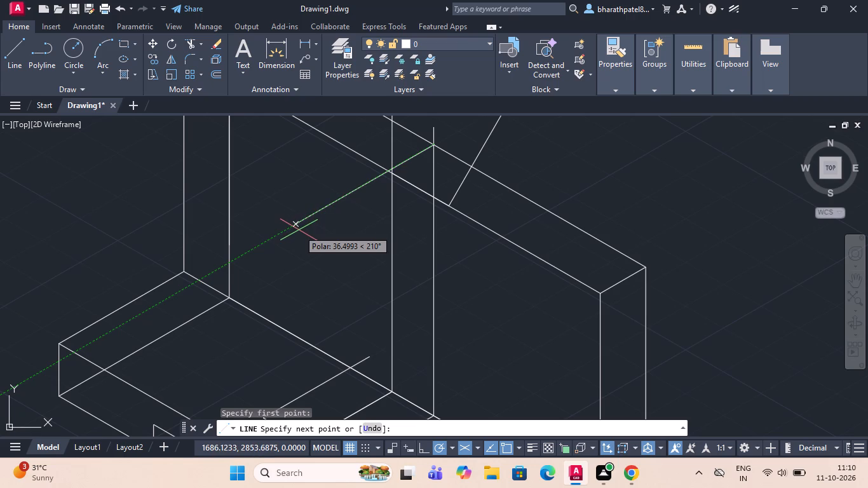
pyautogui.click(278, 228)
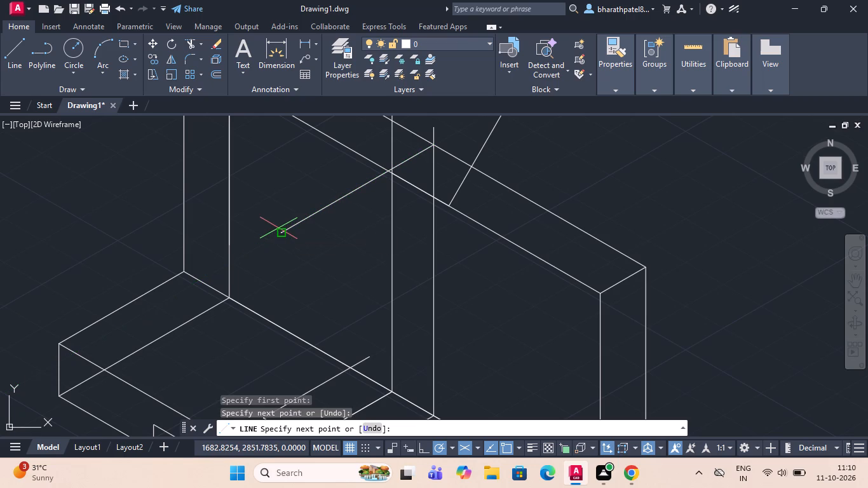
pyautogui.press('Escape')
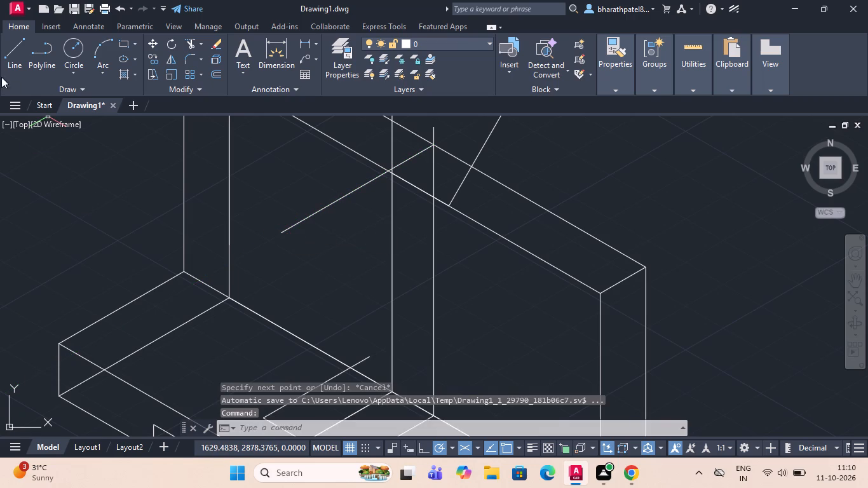
# Draw a line about 36 long at 210° from where the shorter vertical line crosses the upright's upper front edge.
pyautogui.click(6, 58)
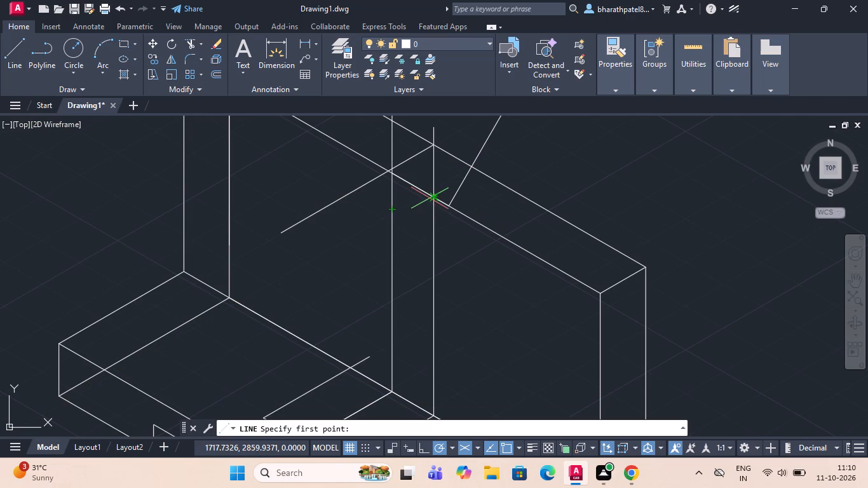
pyautogui.scroll(3, 430, 198)
pyautogui.scroll(-5, 433, 193)
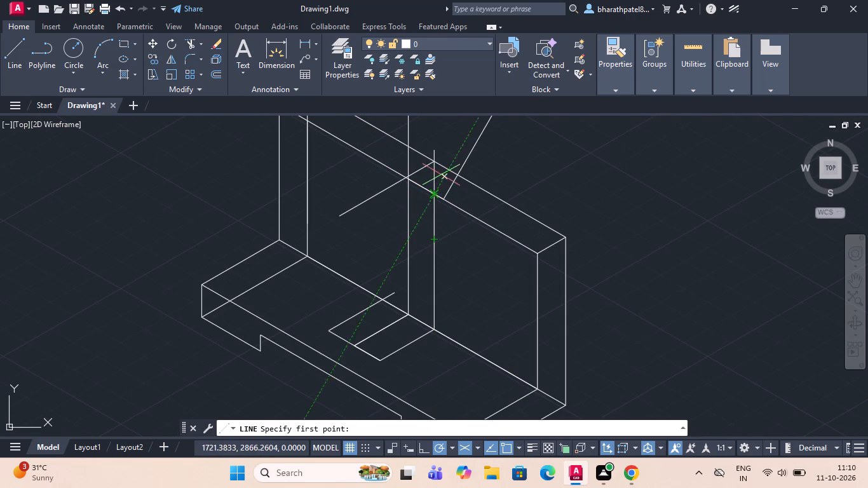
pyautogui.scroll(2, 435, 201)
pyautogui.moveTo(435, 179); pyautogui.dragTo(432, 186)
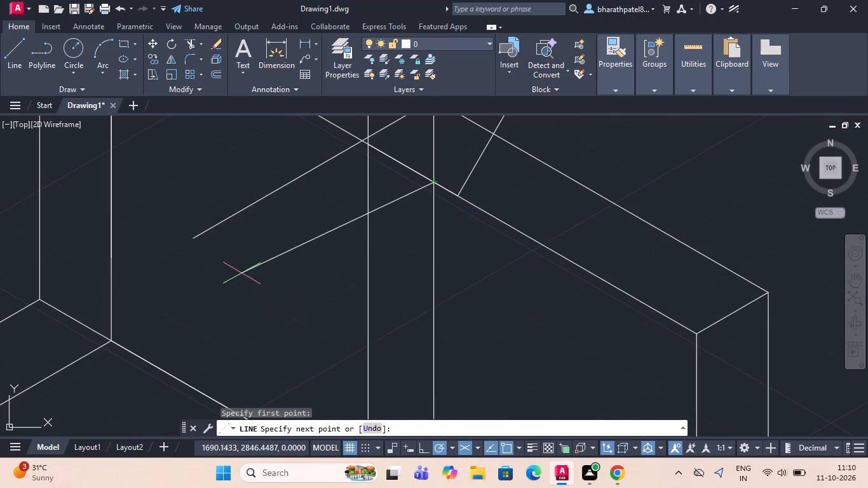
pyautogui.click(219, 303)
pyautogui.press('Escape')
pyautogui.scroll(-1, 217, 170)
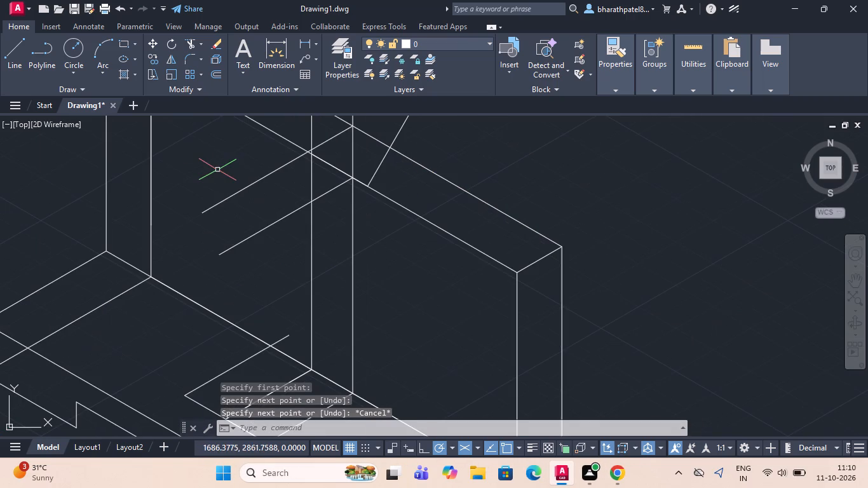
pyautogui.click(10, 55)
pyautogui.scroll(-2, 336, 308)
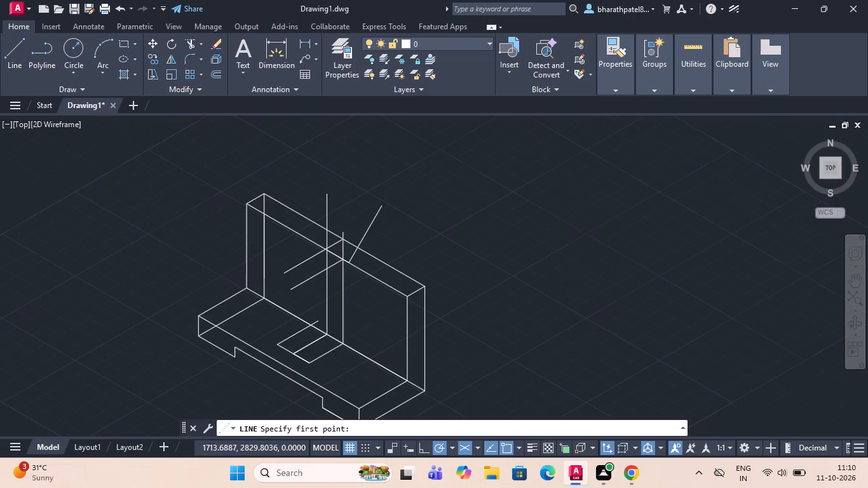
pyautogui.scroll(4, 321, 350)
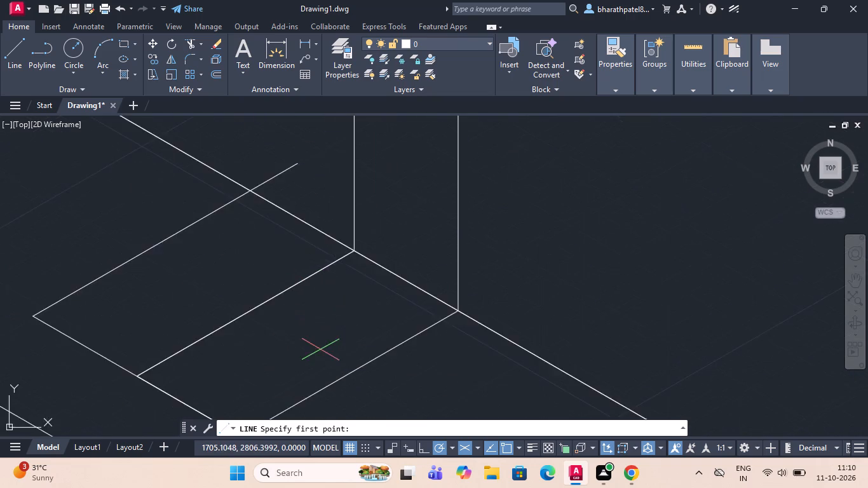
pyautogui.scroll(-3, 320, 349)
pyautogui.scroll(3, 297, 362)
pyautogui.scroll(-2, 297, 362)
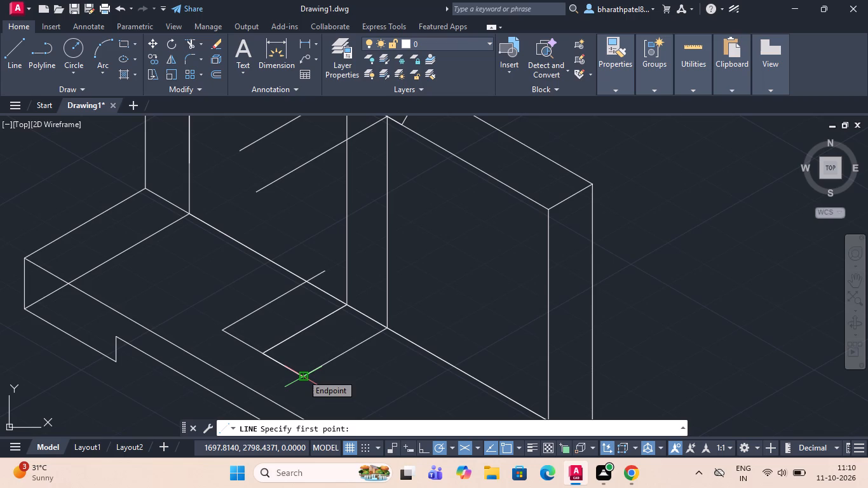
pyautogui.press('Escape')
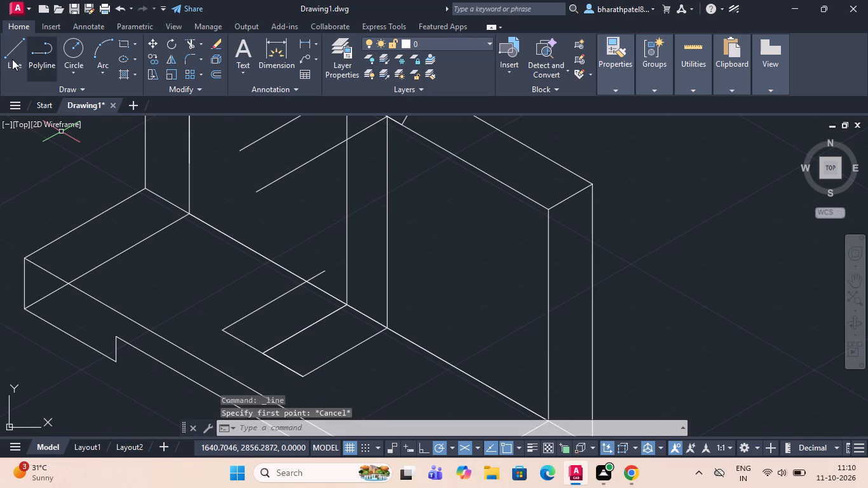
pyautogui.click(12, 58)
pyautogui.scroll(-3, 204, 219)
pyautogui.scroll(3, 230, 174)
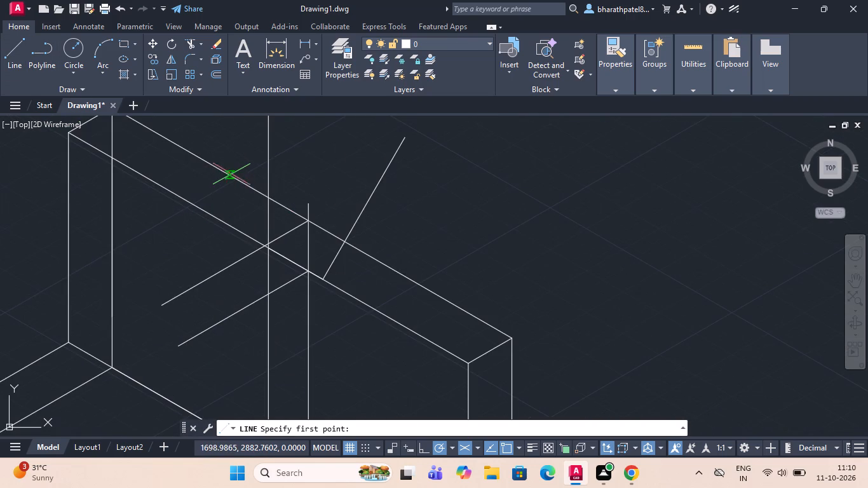
# Trim the upper 210° line on both sides of the vertical centre line, and the lower one between the two vertical lines.
pyautogui.click(185, 41)
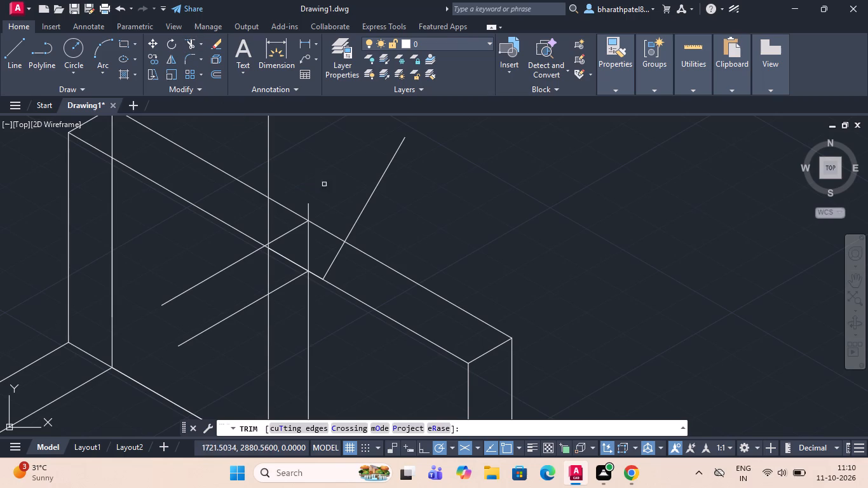
pyautogui.click(290, 230)
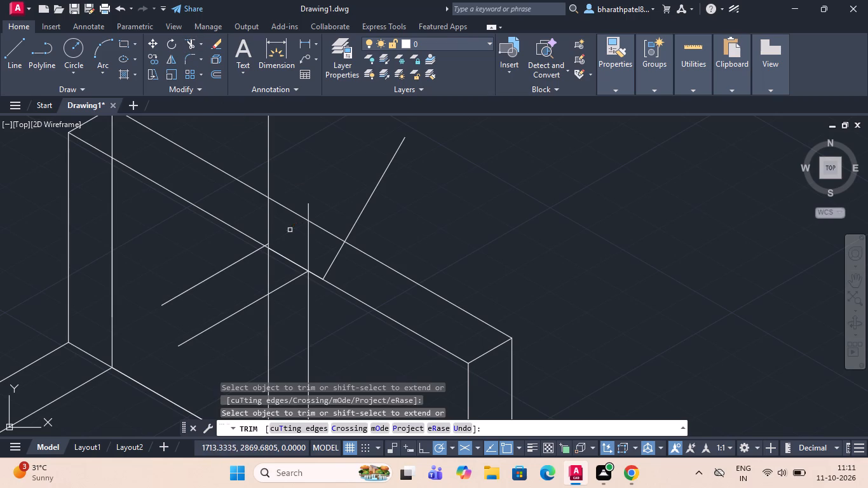
pyautogui.click(287, 285)
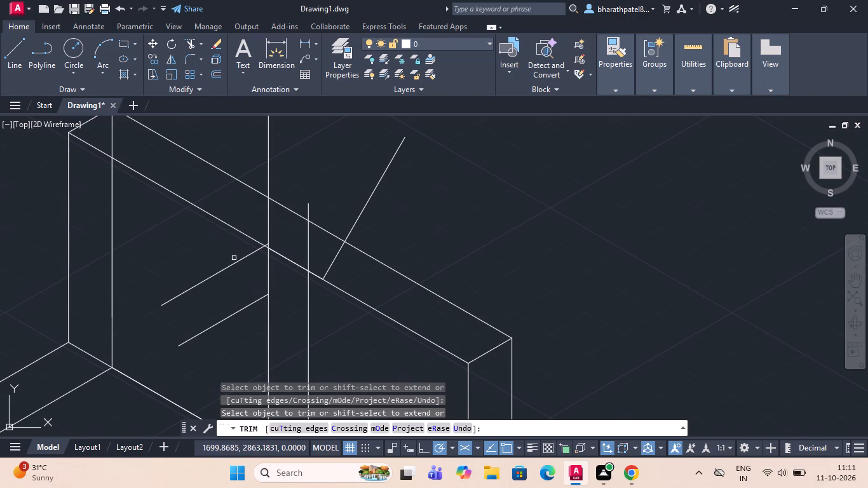
pyautogui.click(238, 261)
pyautogui.scroll(-3, 241, 245)
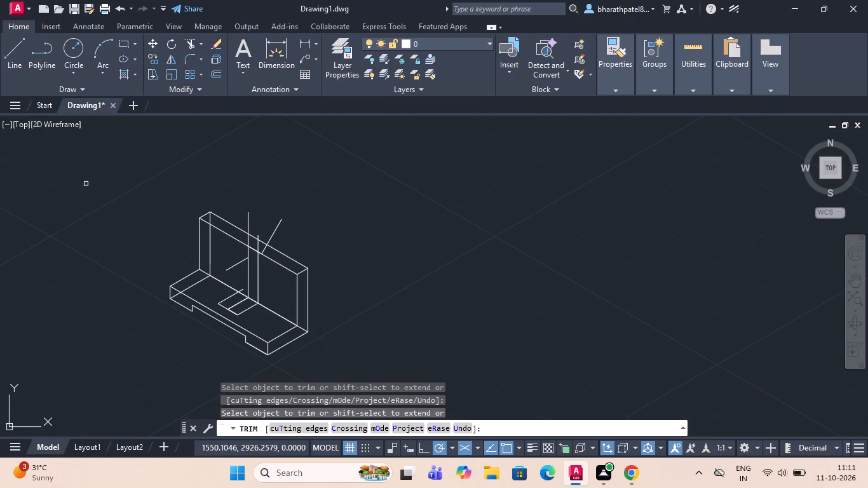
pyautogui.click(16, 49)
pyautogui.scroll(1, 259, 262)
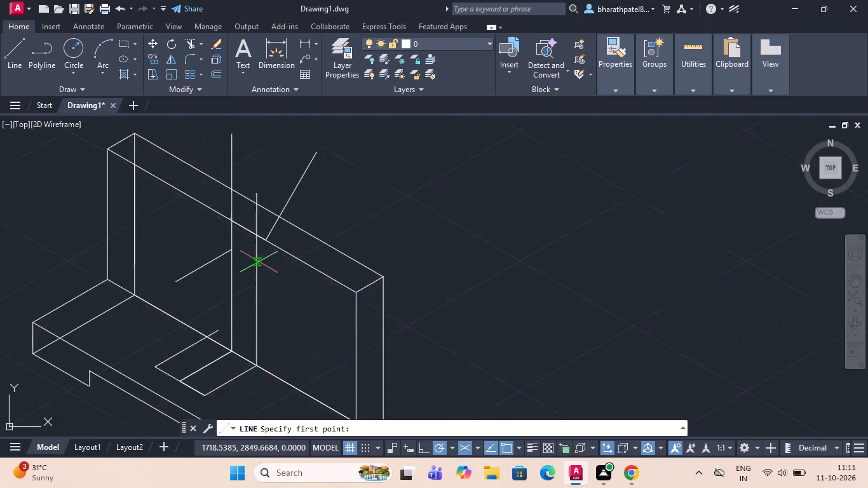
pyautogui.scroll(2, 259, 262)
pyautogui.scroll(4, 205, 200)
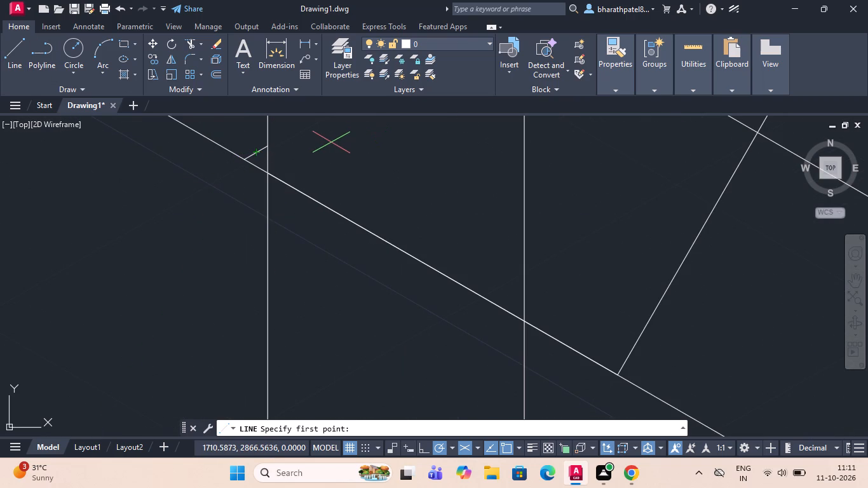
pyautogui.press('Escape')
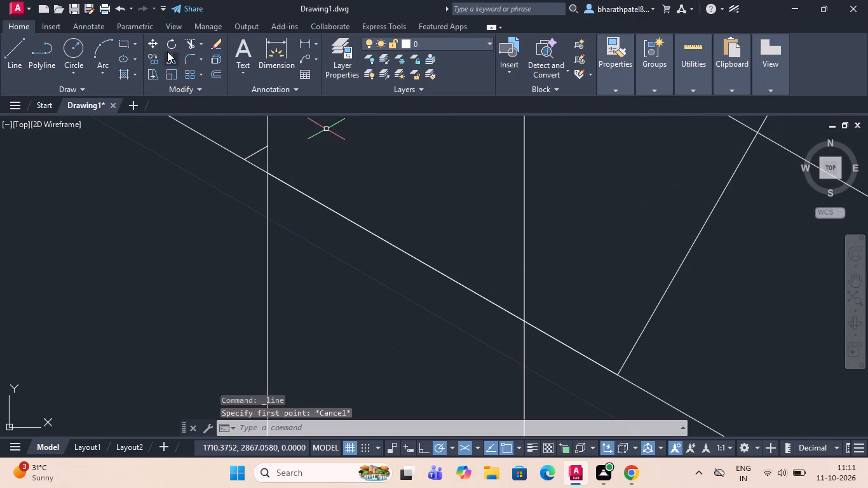
# Trim off the short leftover stub of the upper 210° line beside the vertical centre line.
pyautogui.click(186, 44)
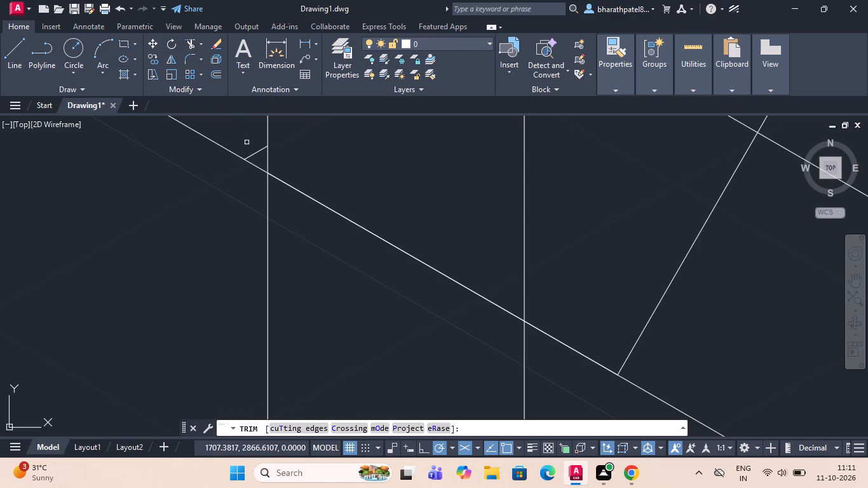
pyautogui.click(254, 154)
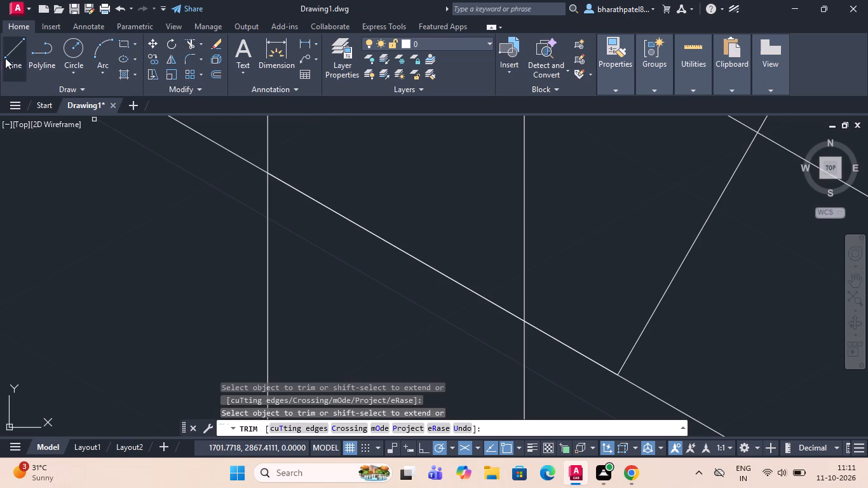
# Draw a 50-long line at 330° along the upright's upper front edge, starting where the vertical centre line crosses it.
pyautogui.click(13, 62)
pyautogui.scroll(-6, 224, 241)
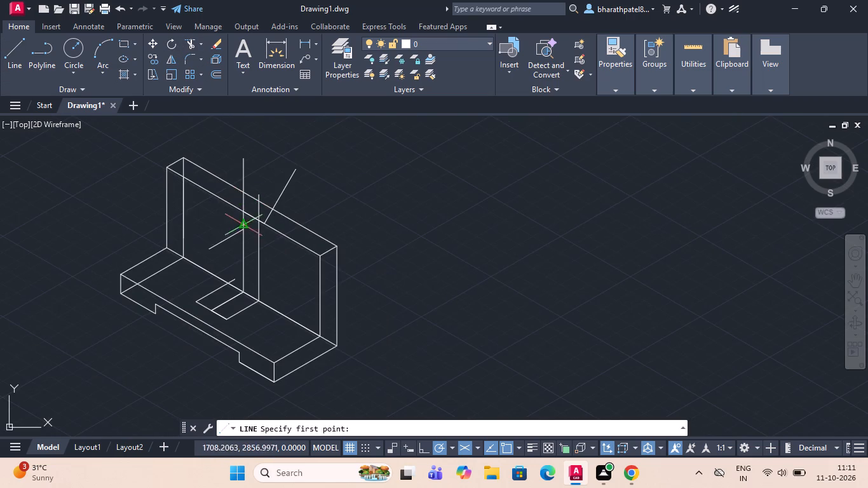
pyautogui.scroll(2, 235, 229)
pyautogui.click(257, 179)
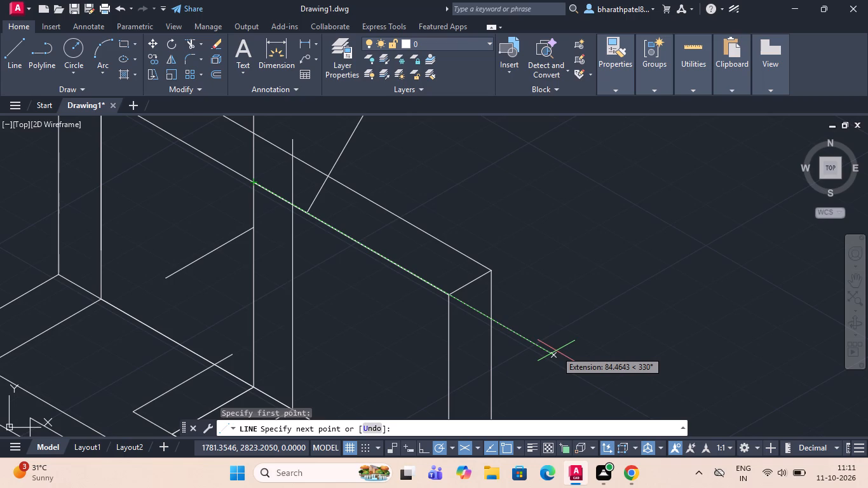
pyautogui.write('50')
pyautogui.press('Return')
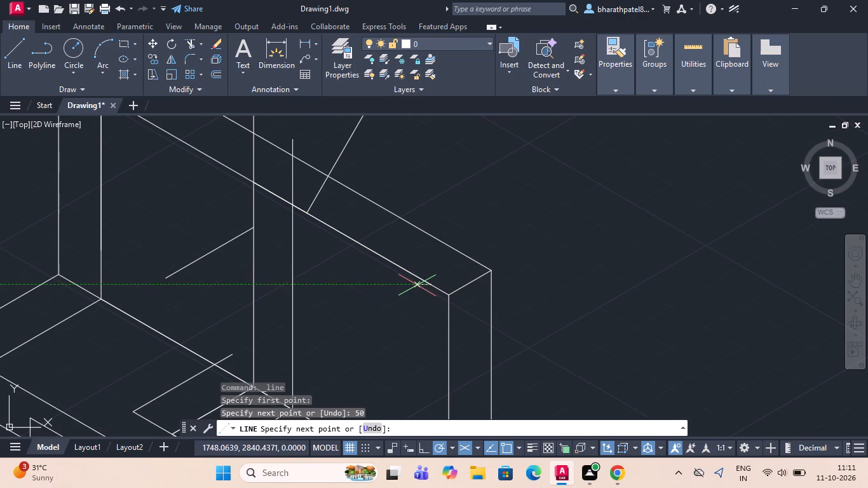
pyautogui.press('Escape')
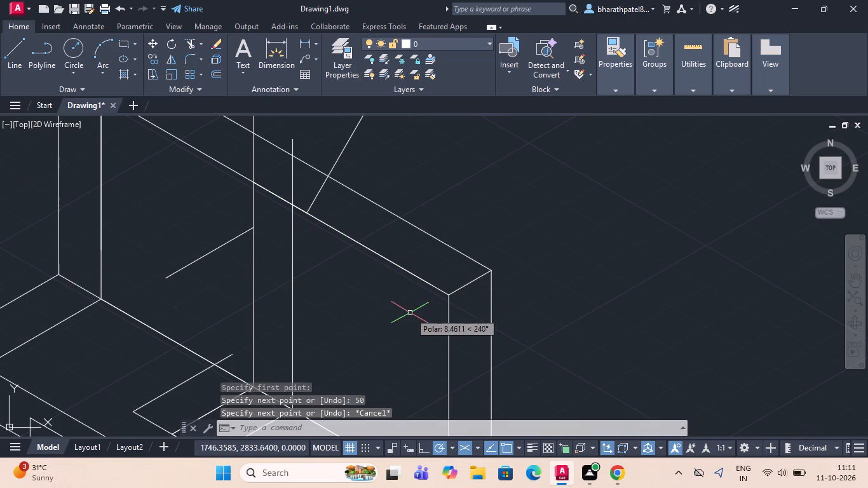
# Draw another 50-long line at 330° from the same centre-line crossing along the upright's upper front edge.
pyautogui.click(6, 63)
pyautogui.scroll(-2, 273, 196)
pyautogui.scroll(3, 273, 194)
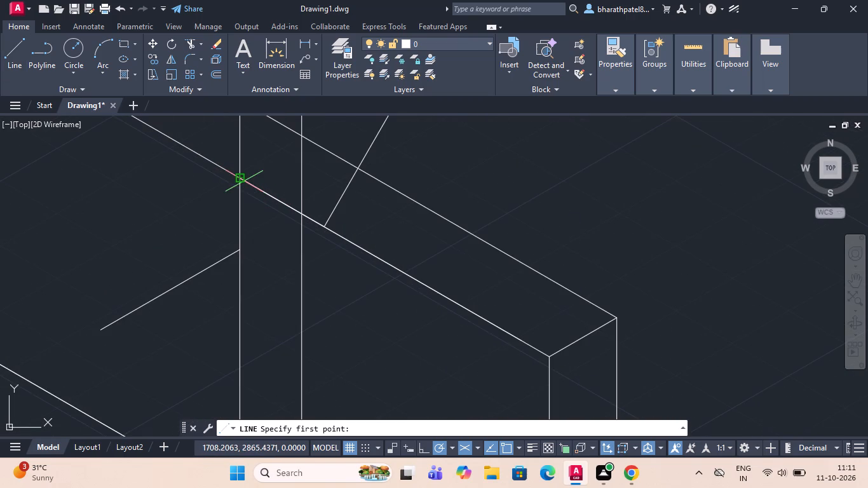
pyautogui.click(241, 176)
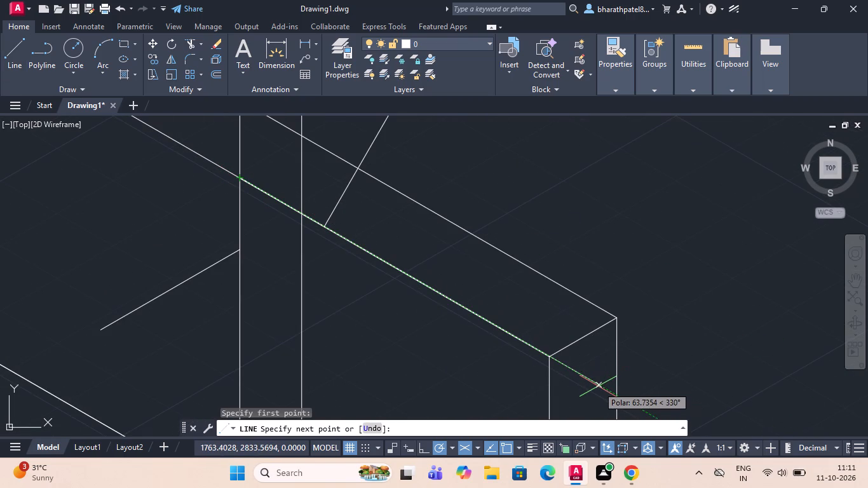
pyautogui.write('50')
pyautogui.press('Return')
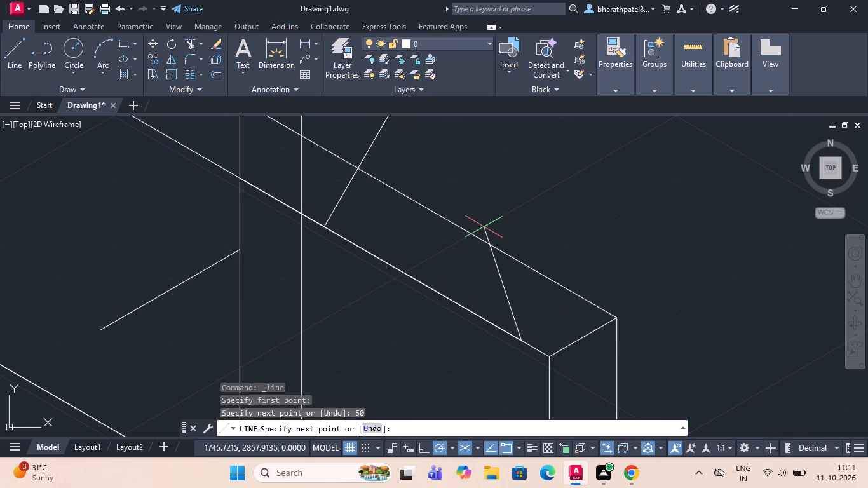
pyautogui.press('Escape')
# Draw a 25-long line at 330° along the upright's upper front edge from the vertical centre-line crossing, continuing with a freehand line at 210°.
pyautogui.click(12, 45)
pyautogui.scroll(-3, 273, 172)
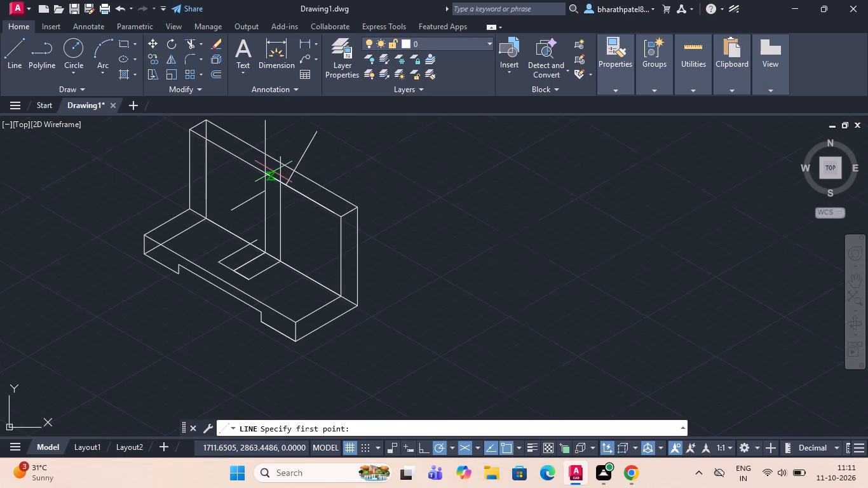
pyautogui.scroll(2, 271, 173)
pyautogui.click(253, 170)
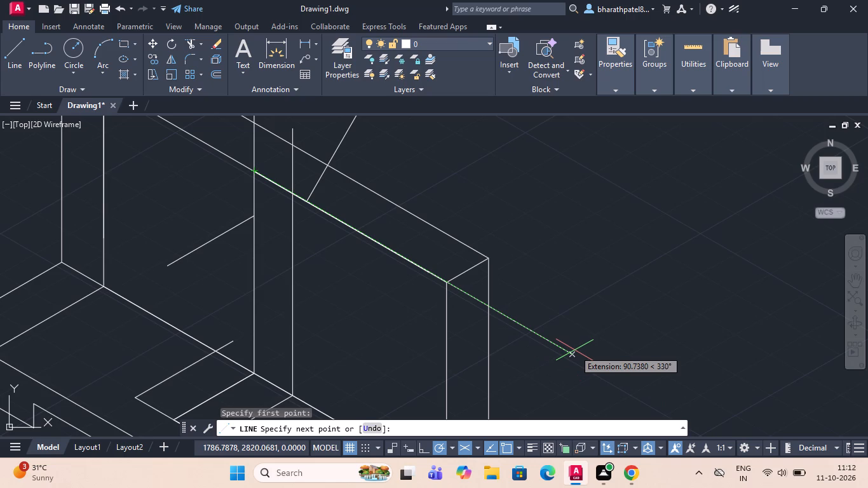
pyautogui.write('25')
pyautogui.press('Return')
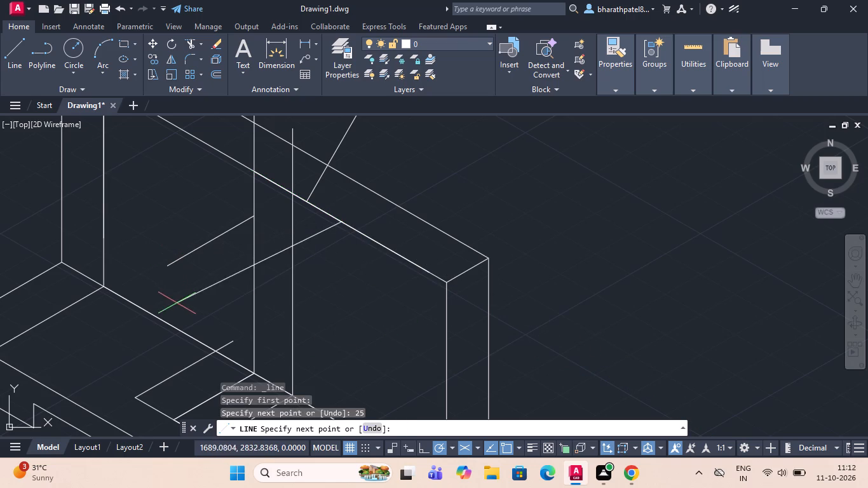
pyautogui.scroll(-3, 200, 298)
pyautogui.scroll(4, 200, 318)
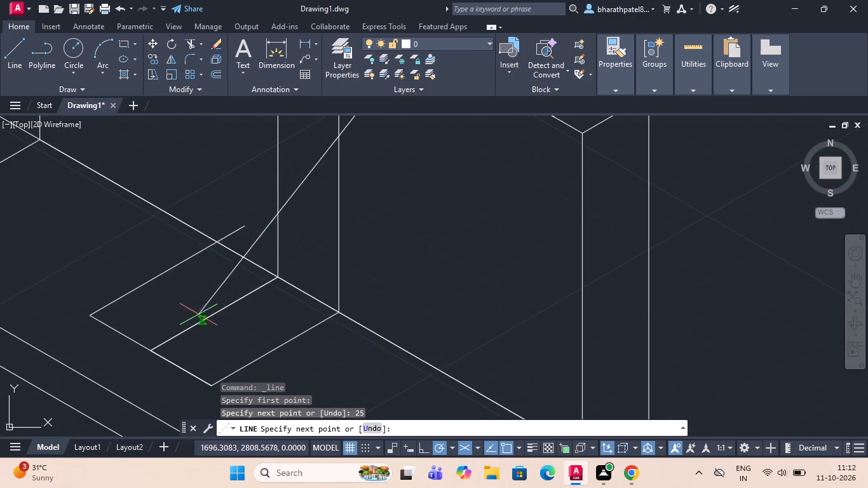
pyautogui.scroll(-3, 194, 204)
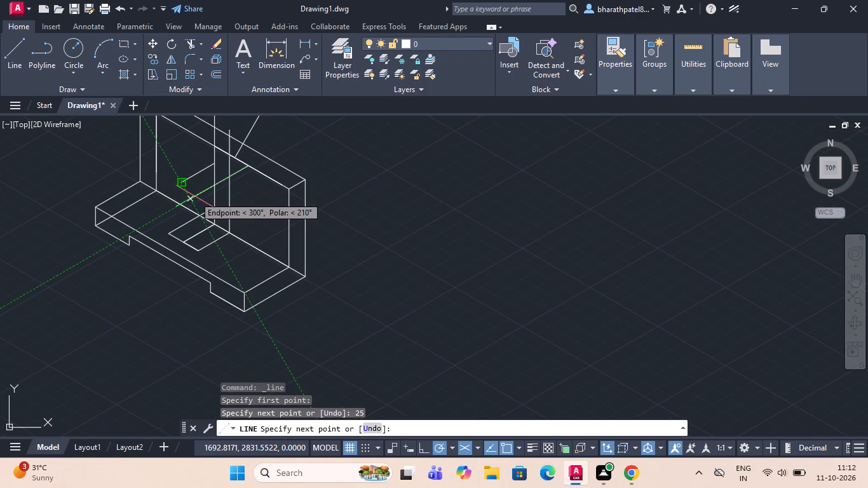
pyautogui.click(194, 196)
pyautogui.press('Escape')
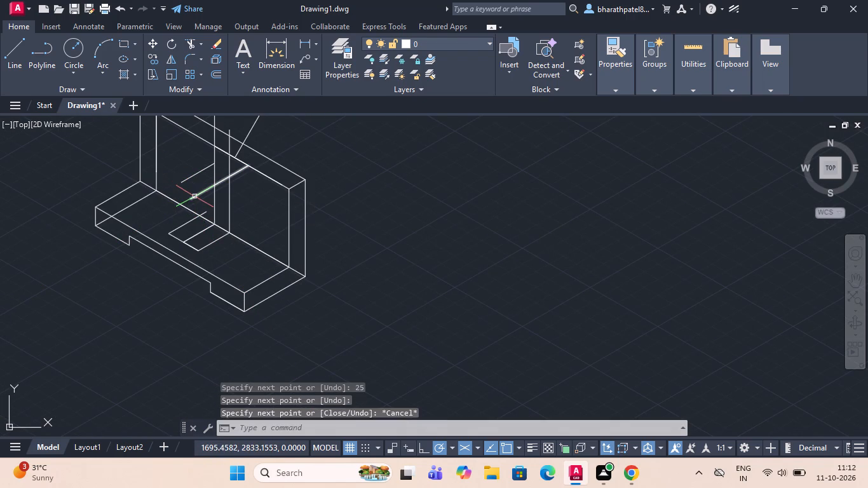
# Draw a 15-long line at 330° from the same centre-line crossing, continuing to the free end of the upper 210° line.
pyautogui.click(20, 51)
pyautogui.scroll(-2, 234, 263)
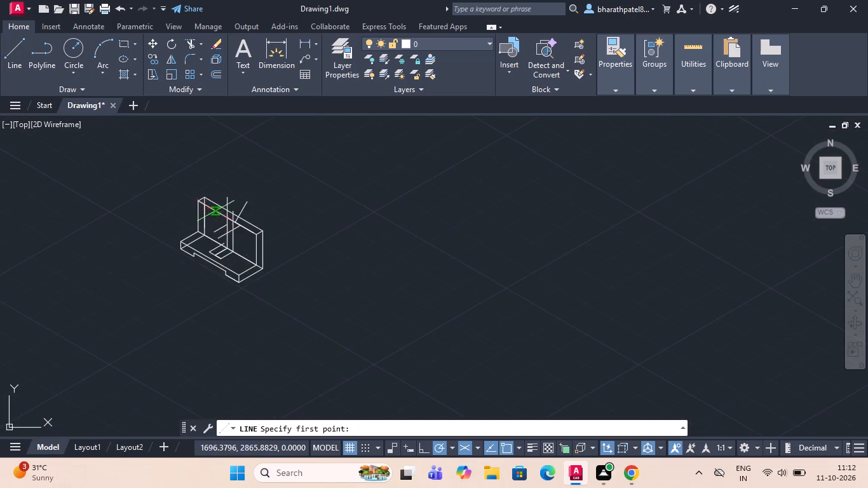
pyautogui.scroll(3, 210, 204)
pyautogui.scroll(3, 309, 290)
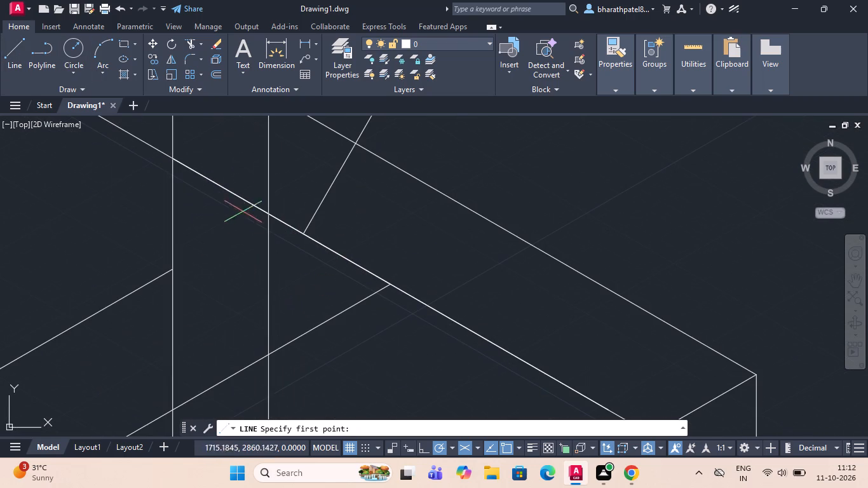
pyautogui.click(171, 159)
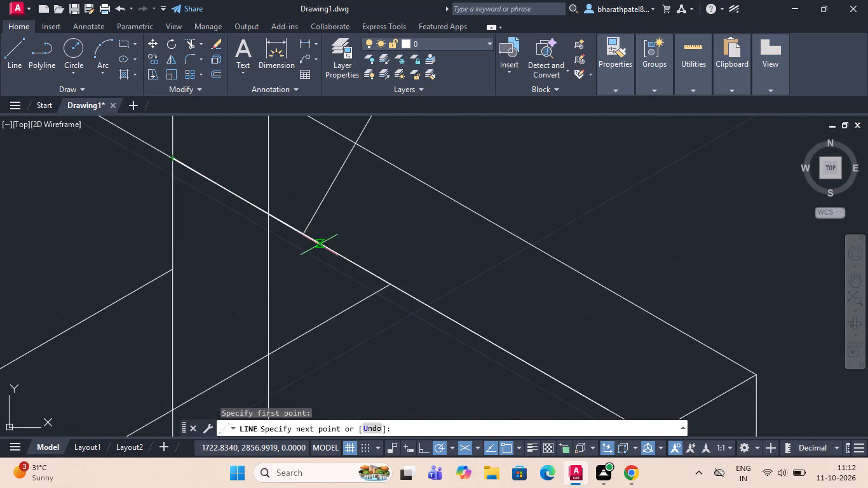
pyautogui.write('15')
pyautogui.press('Return')
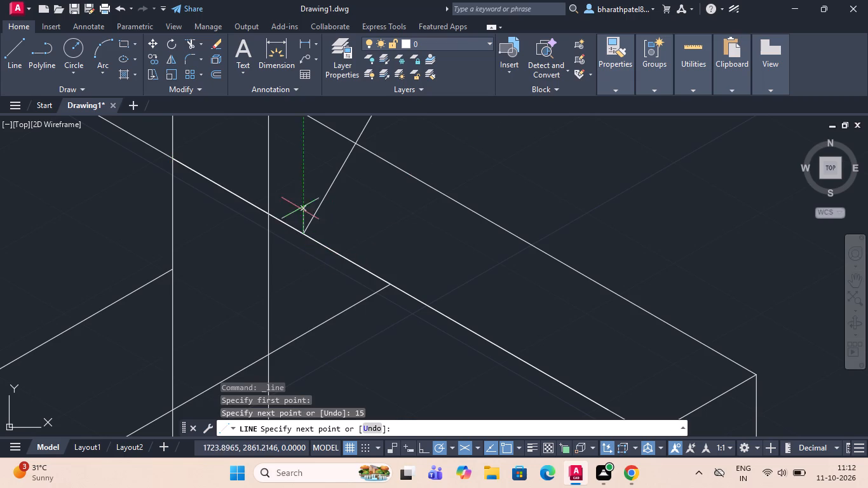
pyautogui.scroll(-3, 121, 360)
pyautogui.scroll(-2, 252, 243)
pyautogui.scroll(2, 180, 297)
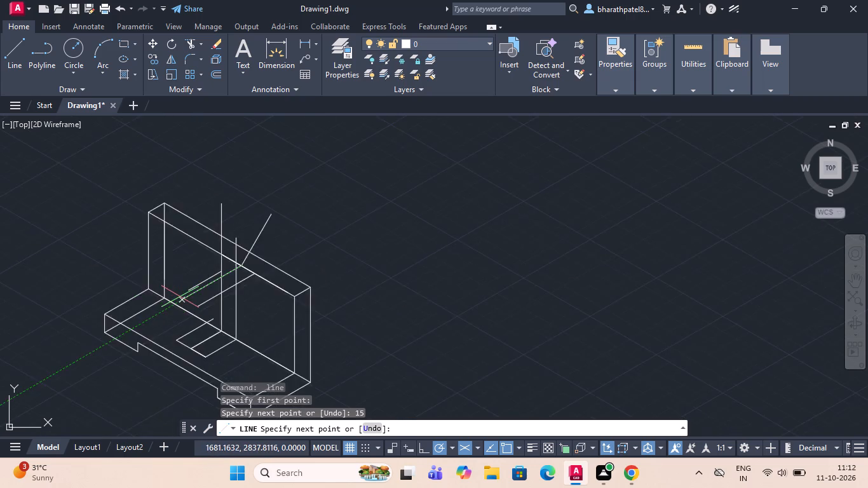
pyautogui.scroll(1, 180, 297)
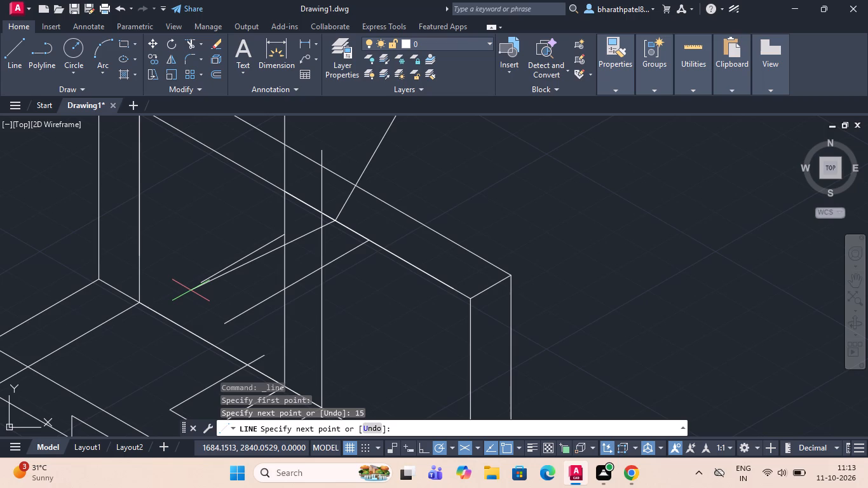
pyautogui.scroll(-4, 203, 232)
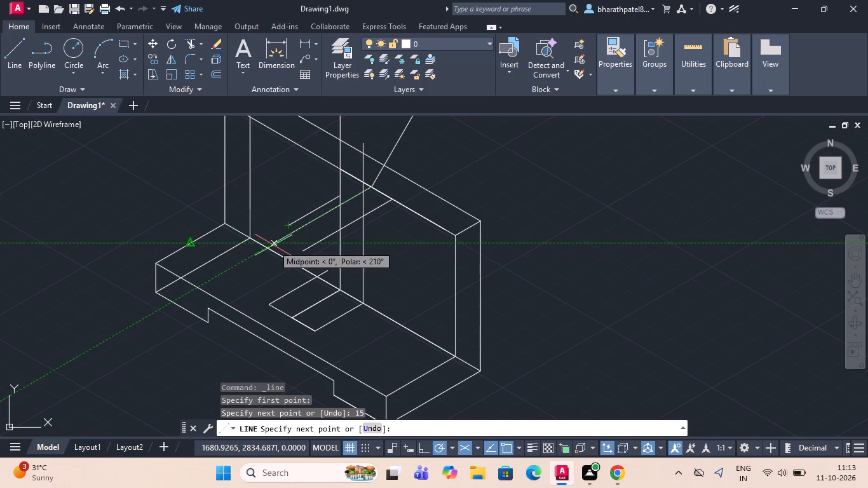
pyautogui.click(288, 231)
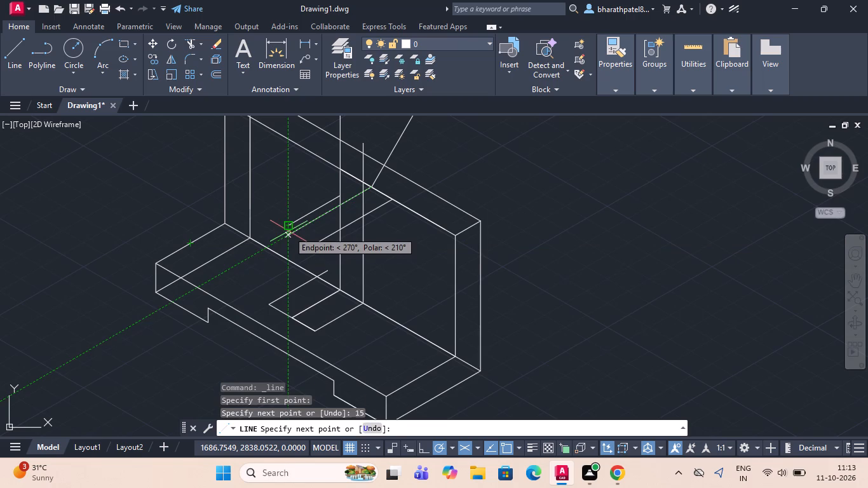
pyautogui.press('Escape')
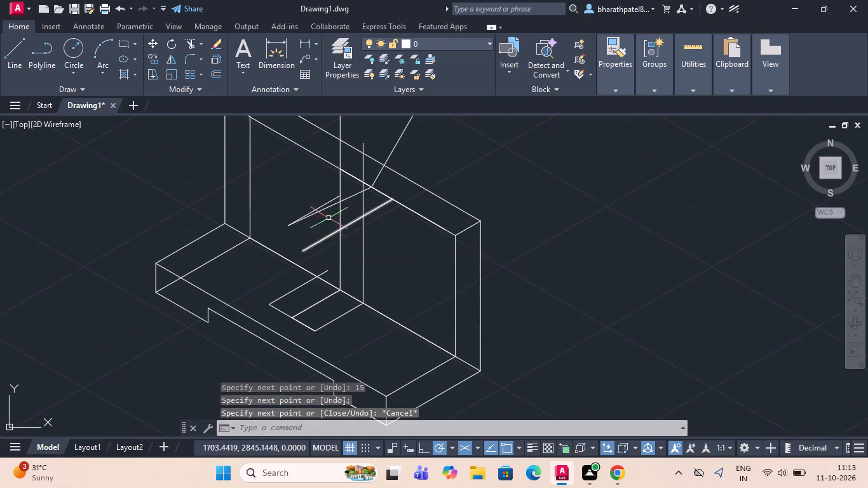
# Draw a line about 37 long at 210° from the end of the 15-long line on the upright's upper front edge.
pyautogui.click(5, 50)
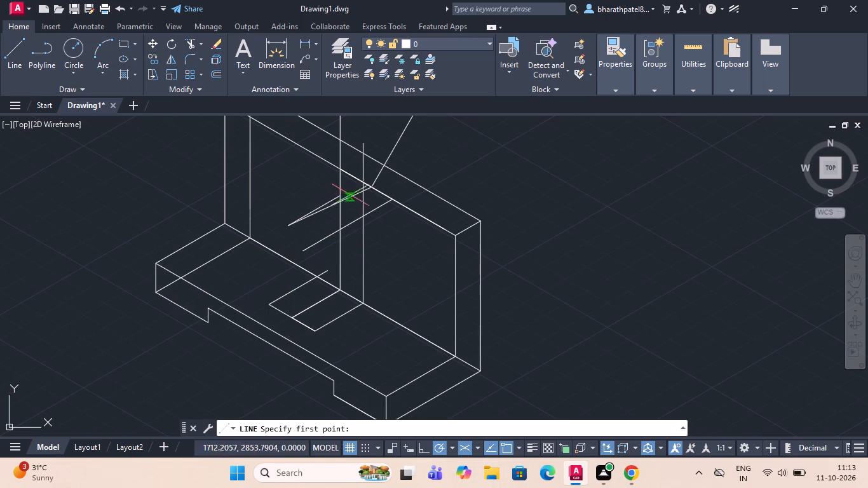
pyautogui.click(372, 187)
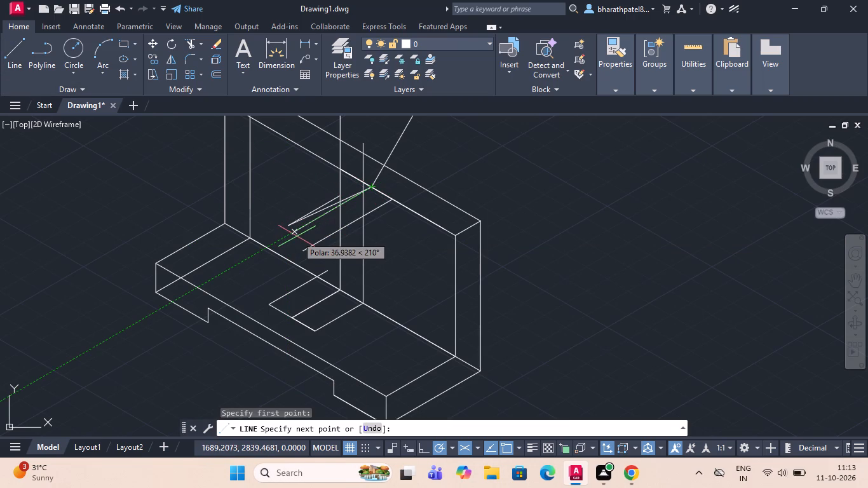
pyautogui.click(297, 236)
pyautogui.press('Escape')
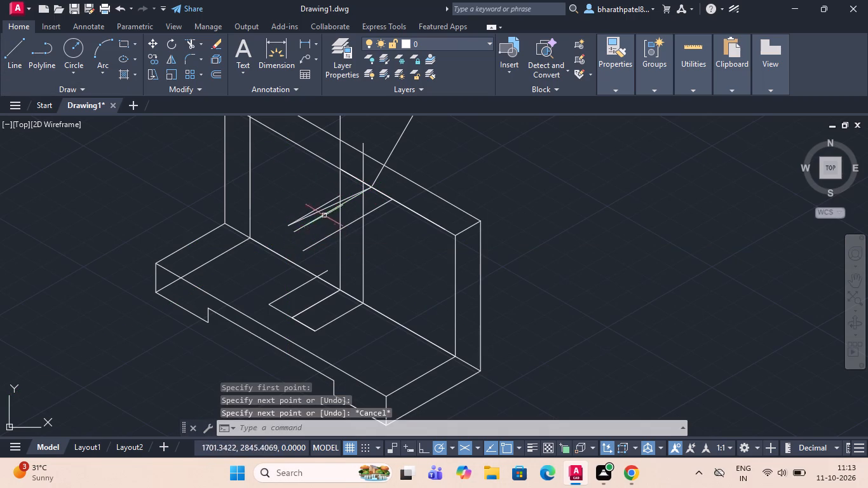
# Delete the skewed line joining the 15-long line's end to the free end of the upper 210° line.
pyautogui.scroll(3, 325, 211)
pyautogui.click(323, 200)
pyautogui.press('Delete')
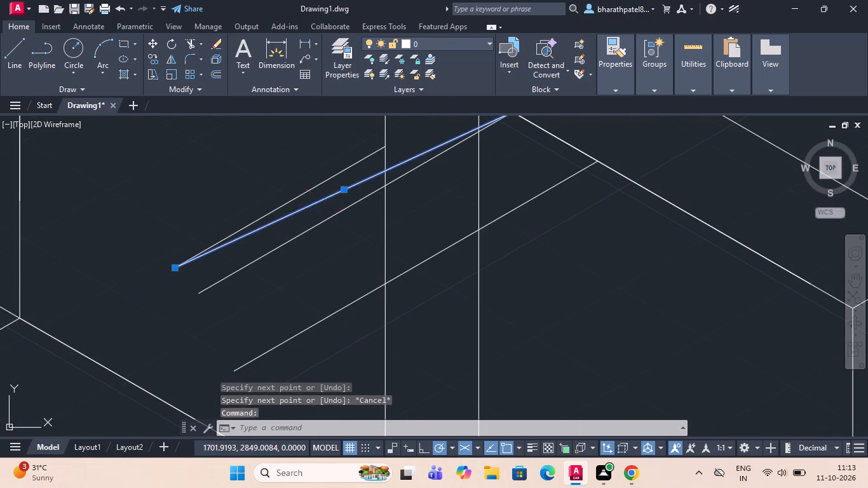
pyautogui.scroll(-2, 337, 180)
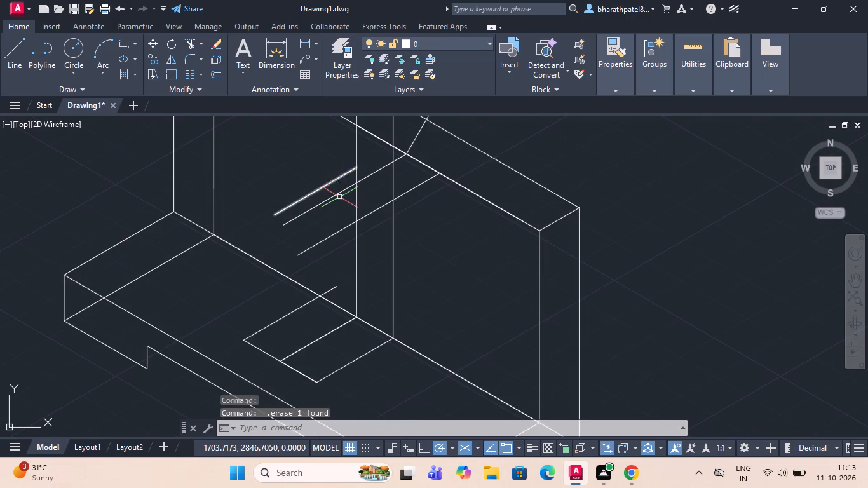
# Draw a slanted line from the foot of the second vertical line to the end of the 25-long line on the upper front edge.
pyautogui.click(13, 58)
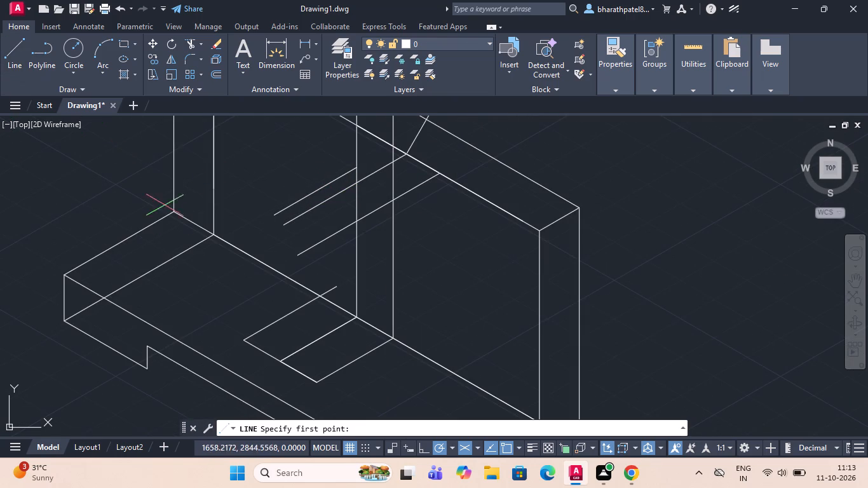
pyautogui.click(391, 337)
pyautogui.scroll(3, 428, 177)
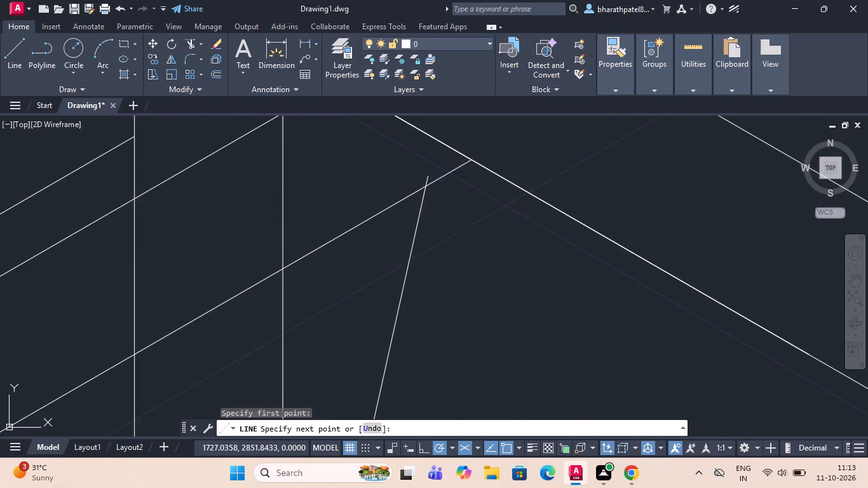
pyautogui.click(473, 161)
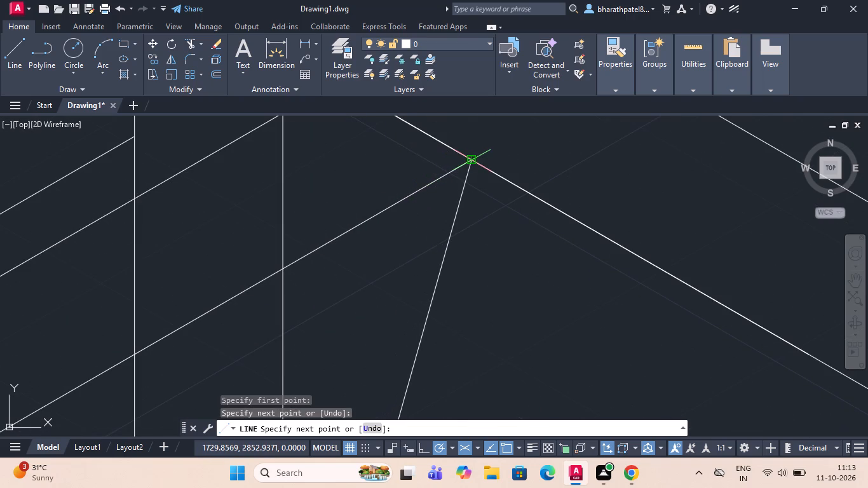
pyautogui.press('Escape')
pyautogui.scroll(-4, 433, 191)
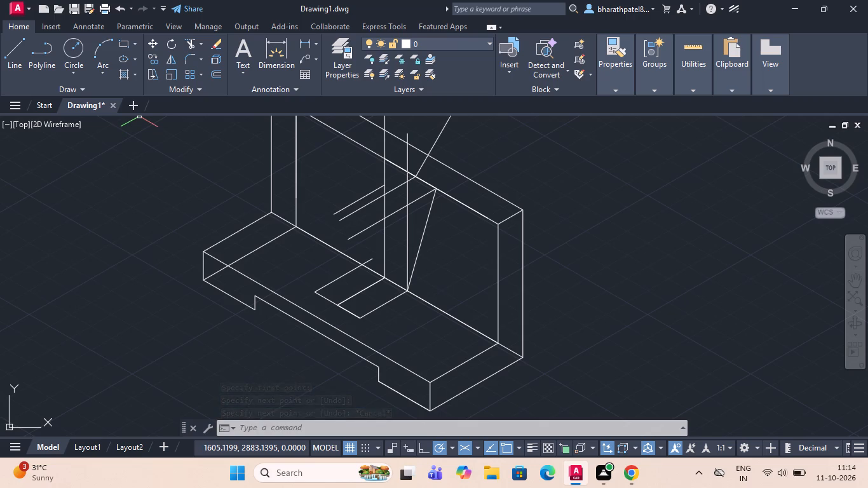
# Draw a 23-long line at 210° from the top of the slanted line on the upright's upper front edge.
pyautogui.click(15, 42)
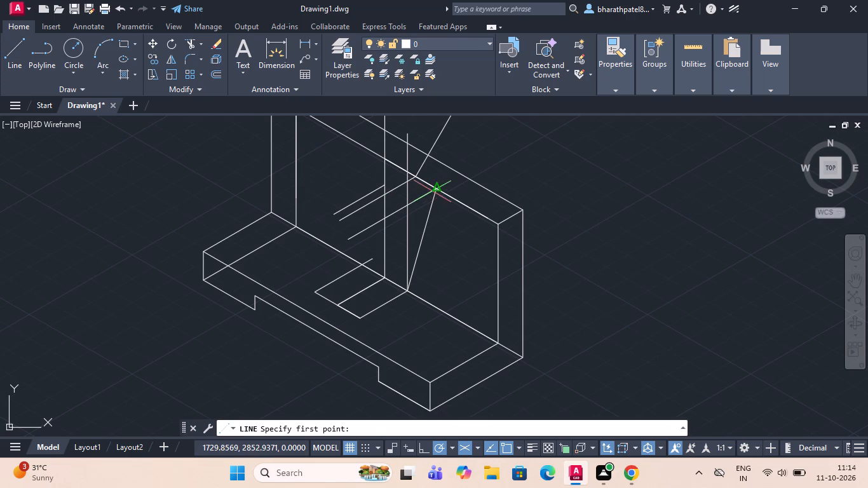
pyautogui.moveTo(435, 189); pyautogui.dragTo(424, 193)
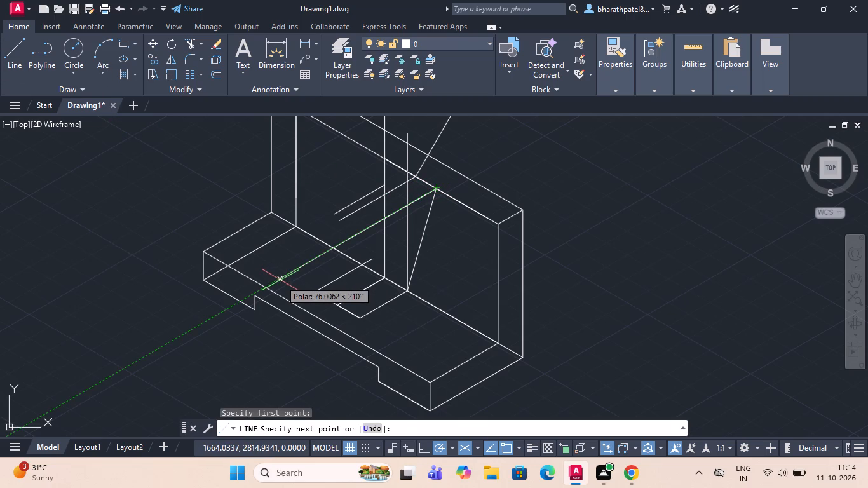
pyautogui.write('23')
pyautogui.press('Return')
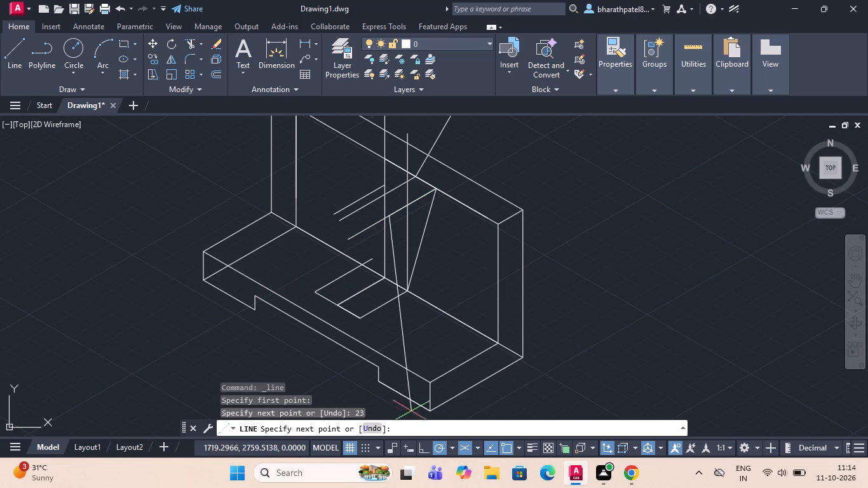
pyautogui.scroll(3, 367, 302)
pyautogui.scroll(-2, 367, 304)
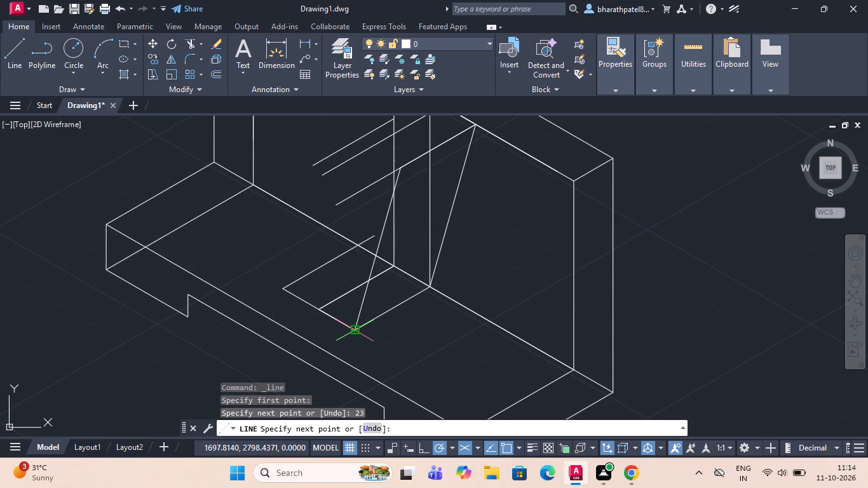
pyautogui.press('Escape')
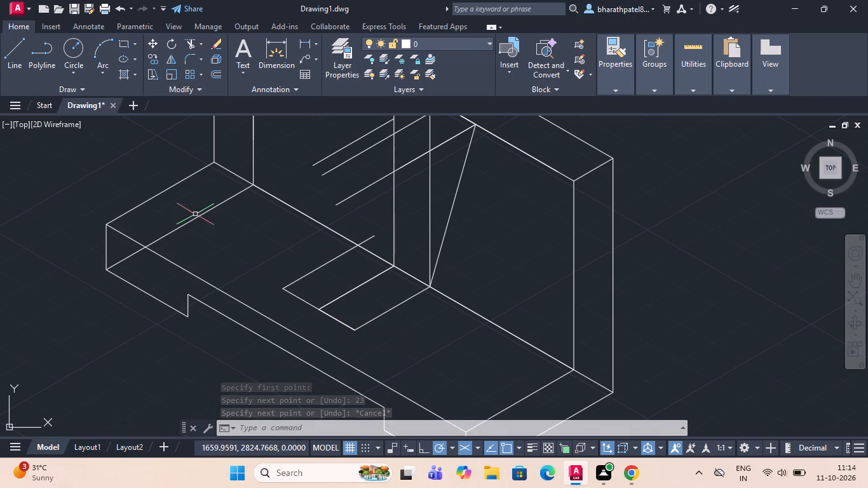
# Start another line for the rib construction beside the slanted line.
pyautogui.click(17, 53)
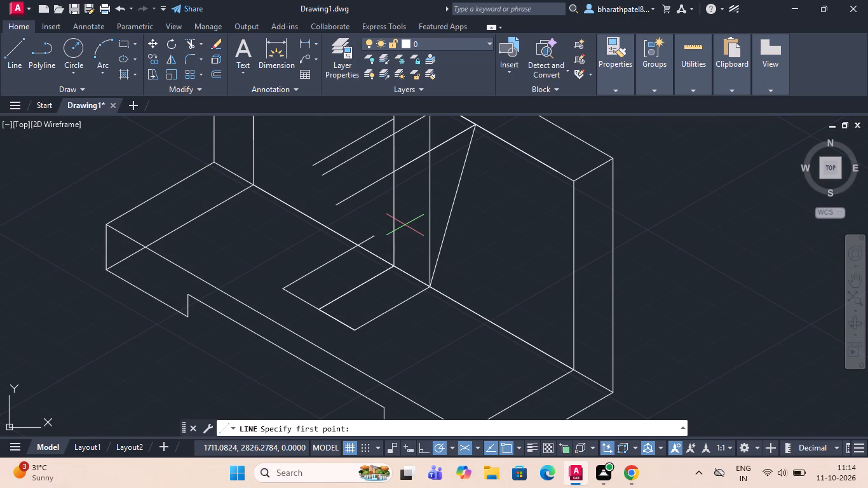
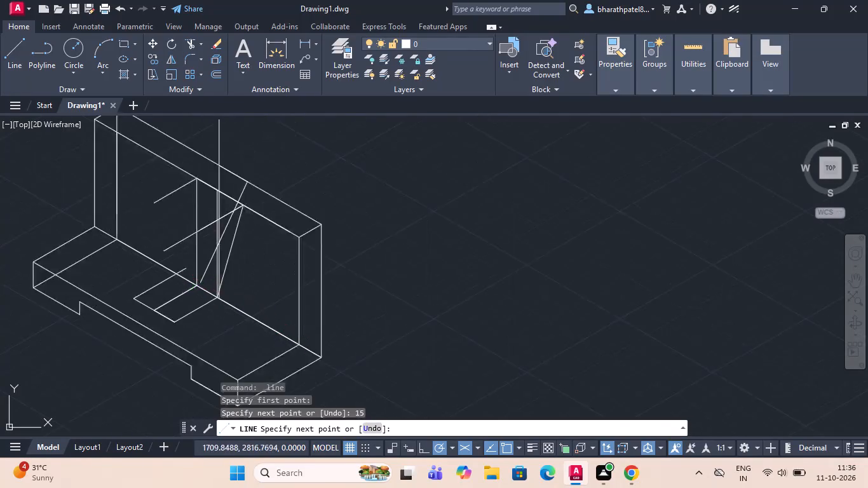
# Finish the line with a short tick at 210°, about 3.8 long, from the 15-long segment's end on the upright's upper back edge.
pyautogui.scroll(1, 164, 245)
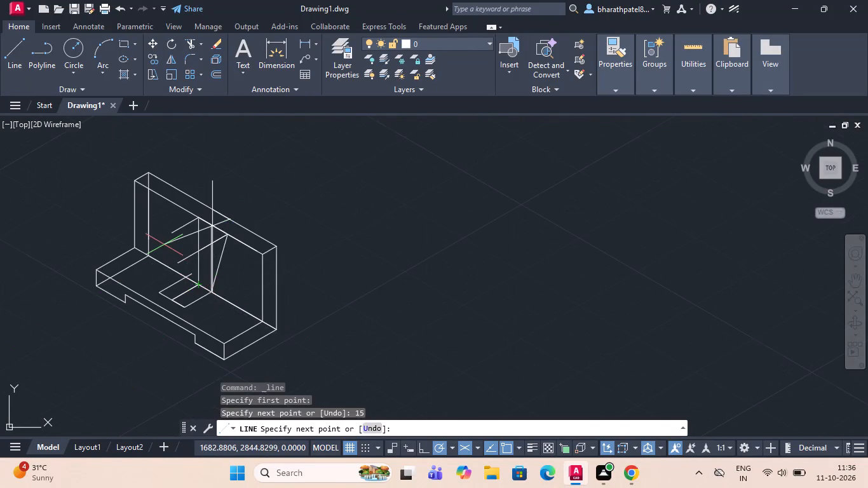
pyautogui.scroll(1, 164, 245)
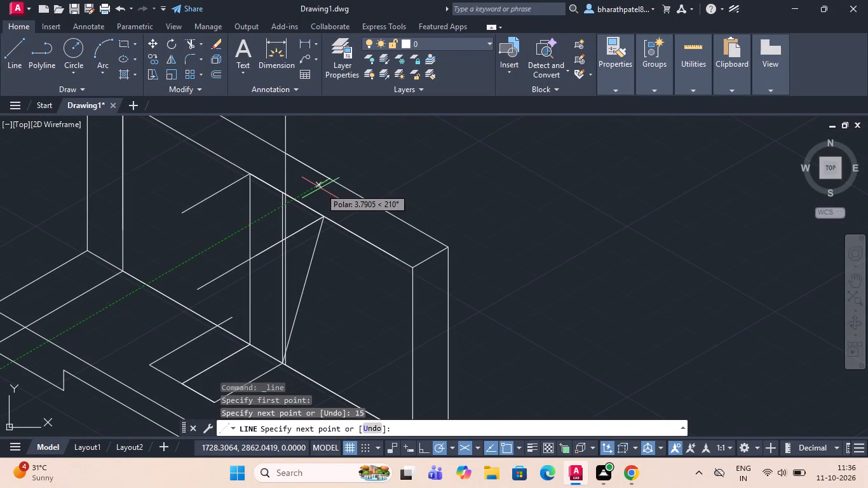
pyautogui.click(320, 188)
pyautogui.press('Escape')
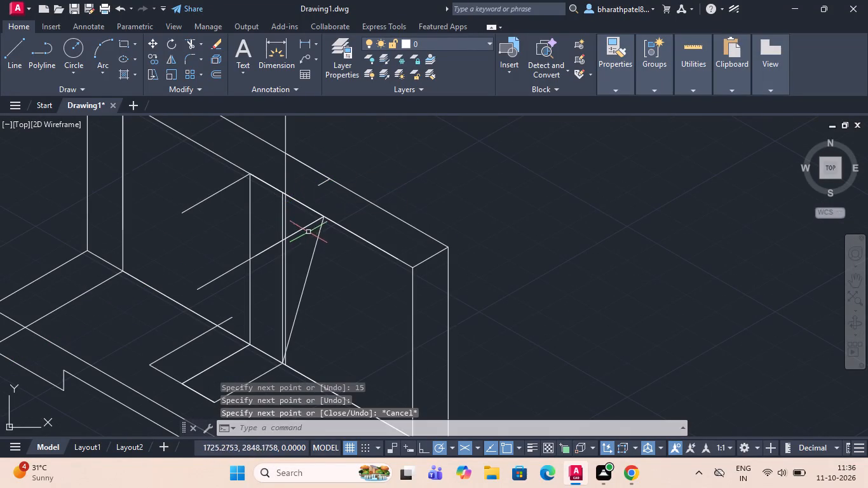
# Draw a 30-long line at 150° along the upper back edge from the first tick, ending in a tick about 2.3 long at 210°.
pyautogui.click(10, 57)
pyautogui.scroll(-3, 288, 279)
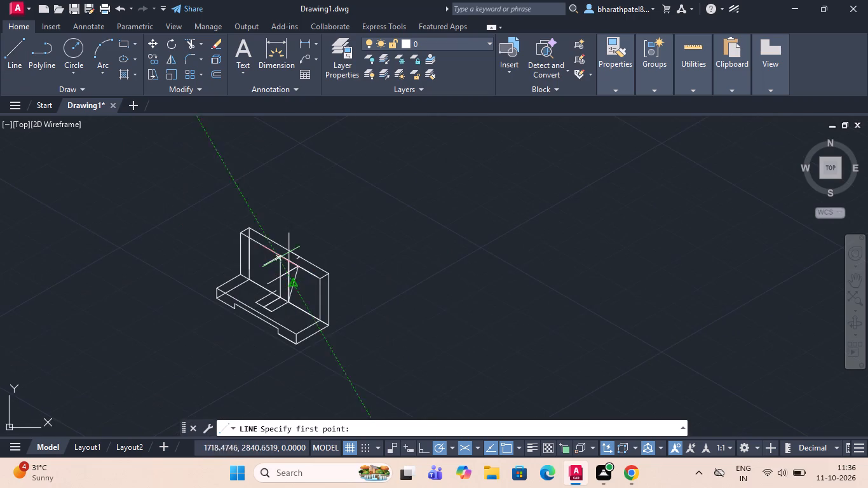
pyautogui.scroll(3, 277, 237)
pyautogui.click(370, 319)
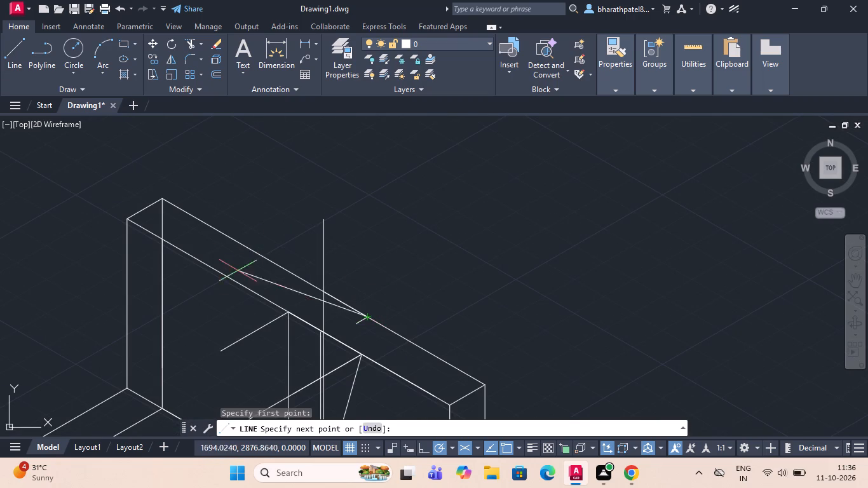
pyautogui.write('30')
pyautogui.press('Return')
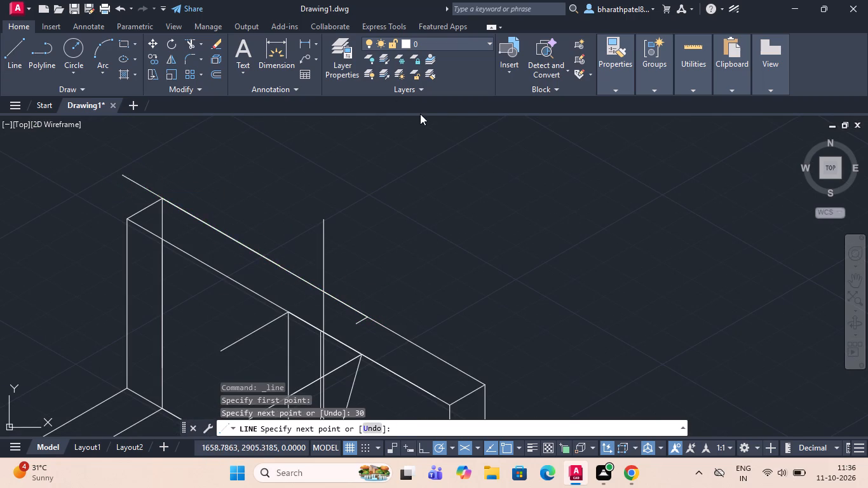
pyautogui.scroll(3, 289, 270)
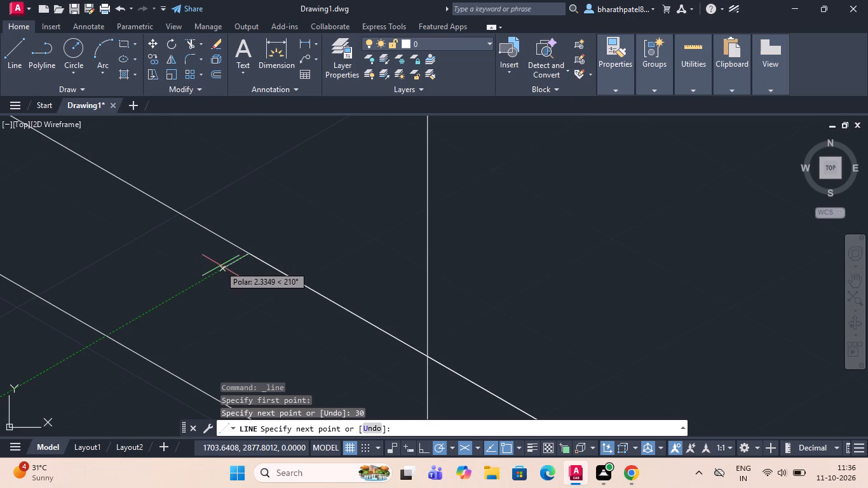
pyautogui.click(222, 264)
pyautogui.press('Escape')
pyautogui.scroll(-4, 230, 268)
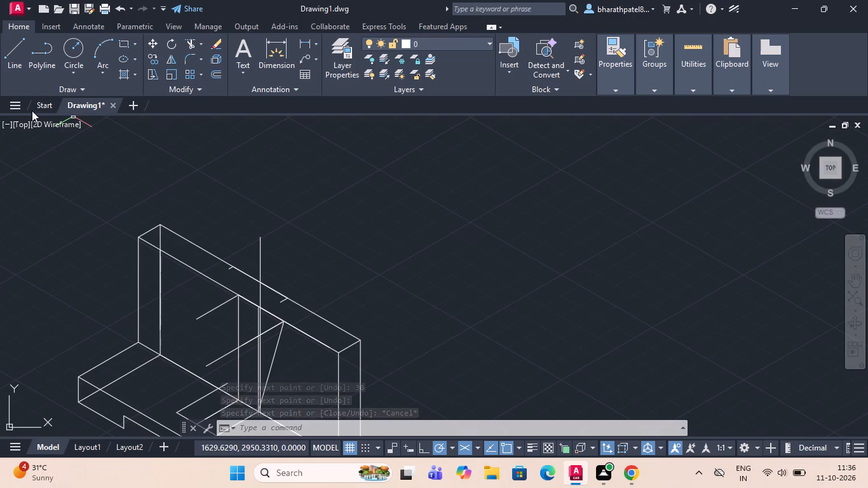
# Draw a 10-long line at 330° along the upper back edge from the first tick, ending in a short tick at 210°.
pyautogui.moveTo(15, 53); pyautogui.dragTo(18, 58)
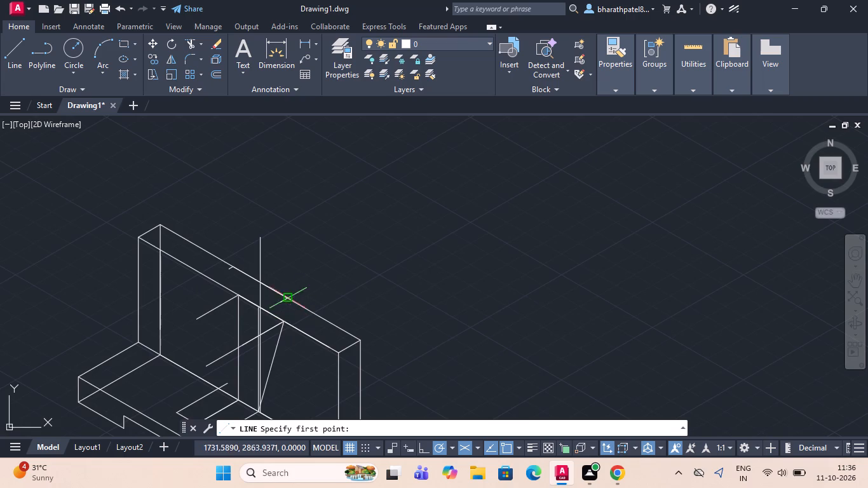
pyautogui.scroll(4, 279, 289)
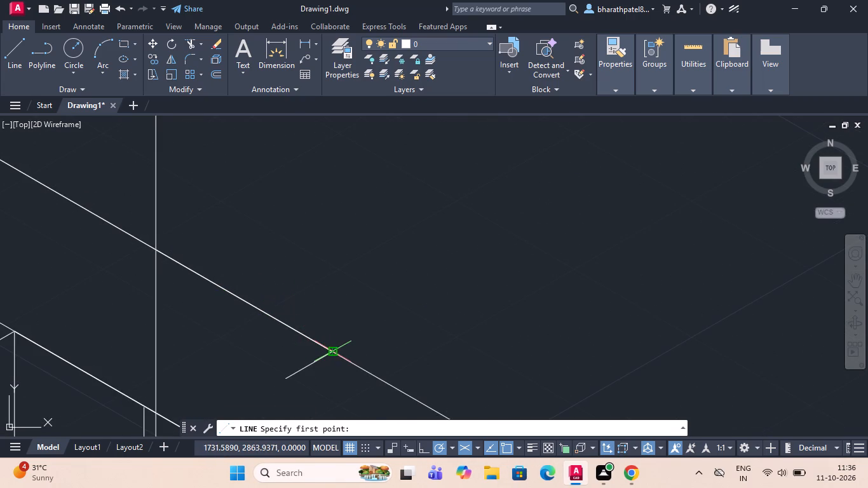
pyautogui.click(334, 355)
pyautogui.scroll(-5, 335, 354)
pyautogui.scroll(-3, 466, 348)
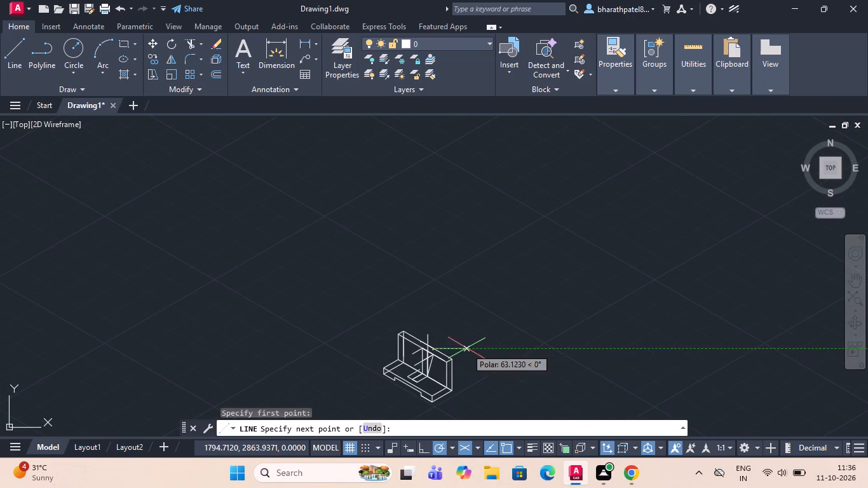
pyautogui.scroll(3, 467, 372)
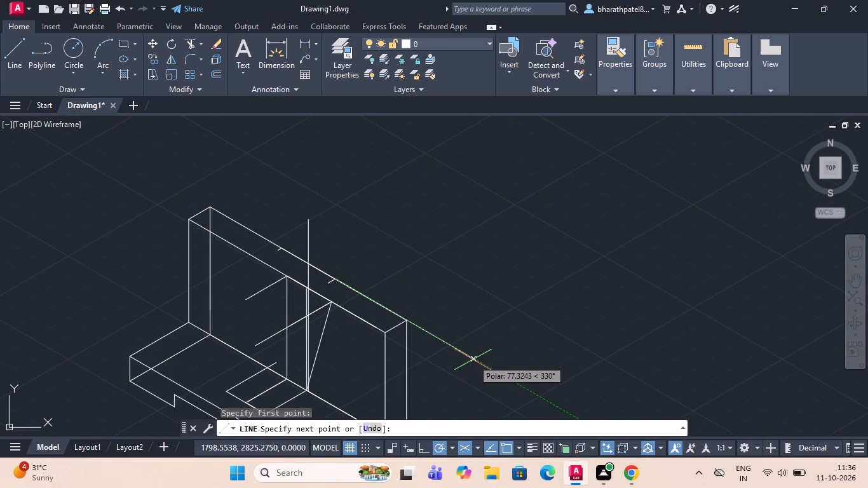
pyautogui.write('10')
pyautogui.press('Return')
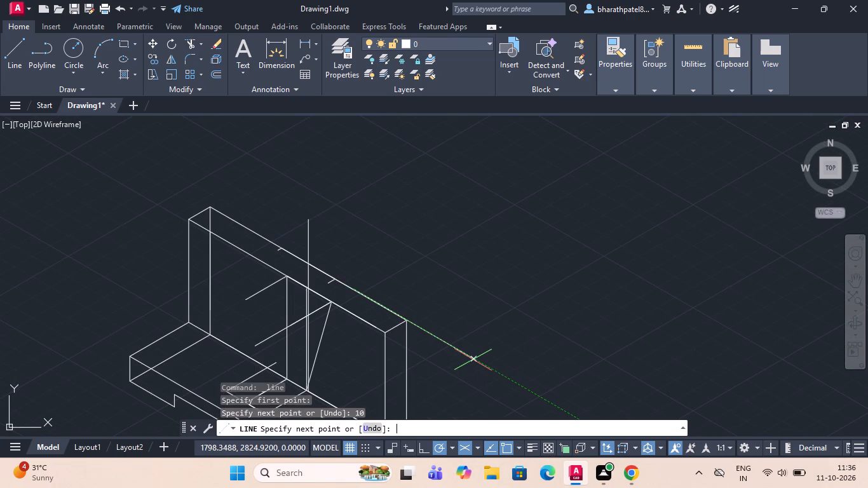
pyautogui.scroll(3, 313, 290)
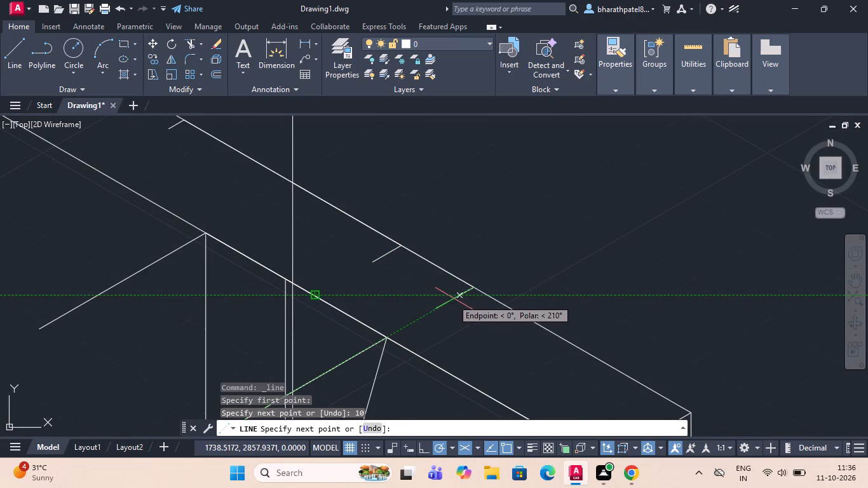
pyautogui.click(454, 298)
pyautogui.press('Escape')
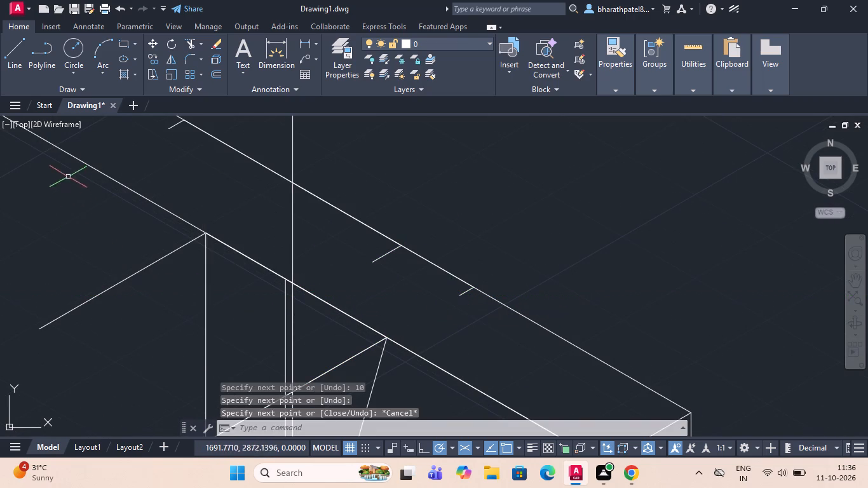
# Draw a 50-long line at 150° along the upper back edge from the newest tick, ending in a short tick at 210°.
pyautogui.moveTo(8, 53); pyautogui.dragTo(46, 128)
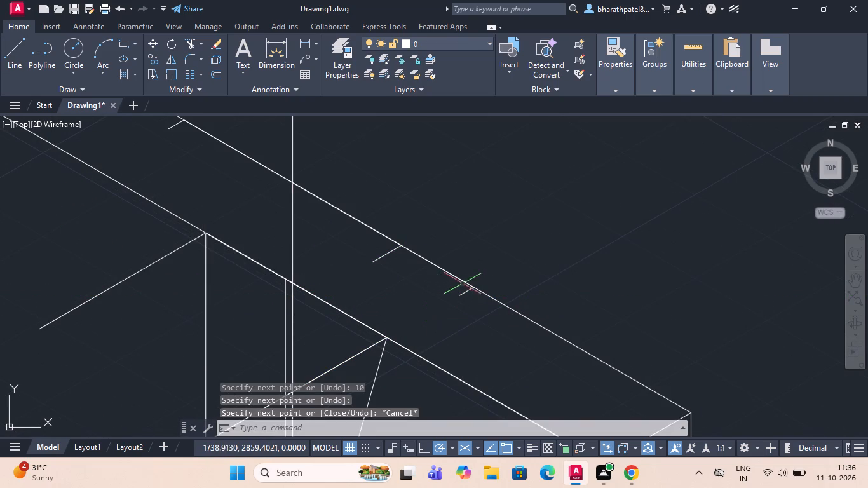
pyautogui.click(9, 51)
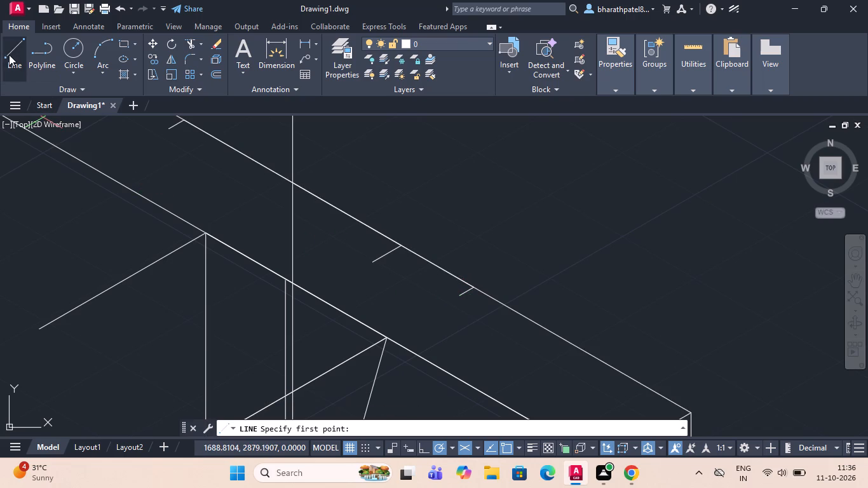
pyautogui.click(475, 285)
pyautogui.scroll(-3, 475, 285)
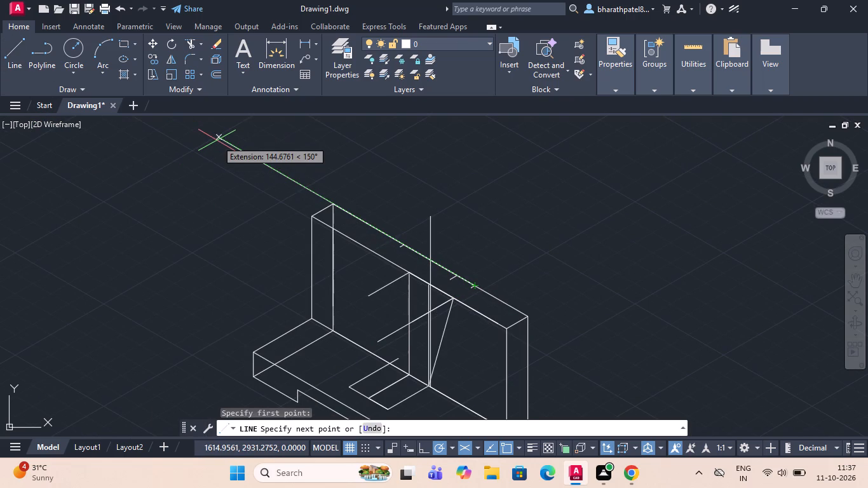
pyautogui.write('50')
pyautogui.press('Return')
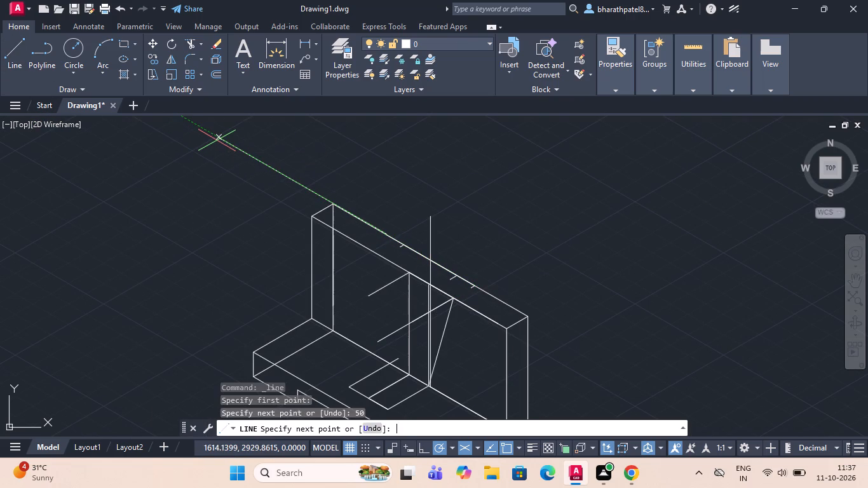
pyautogui.scroll(2, 389, 214)
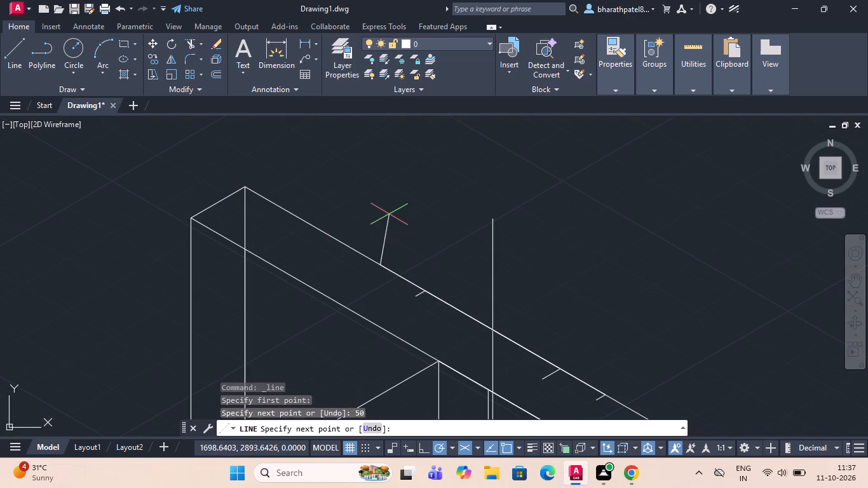
pyautogui.scroll(3, 359, 250)
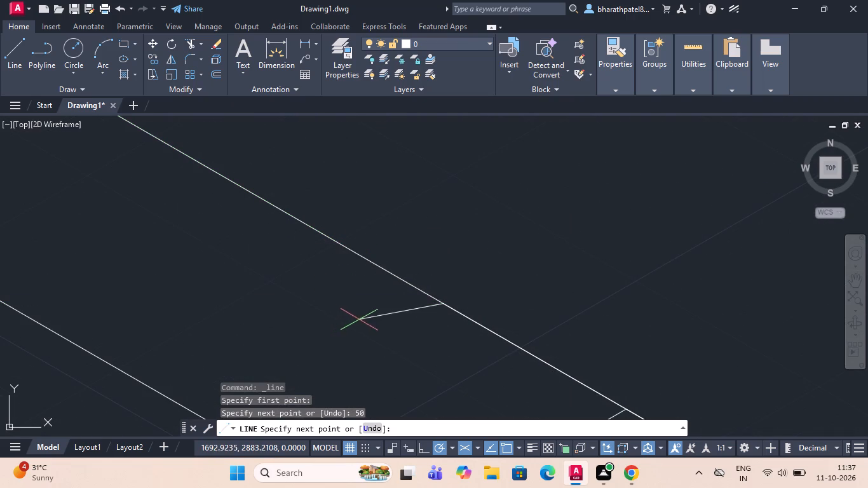
pyautogui.click(397, 329)
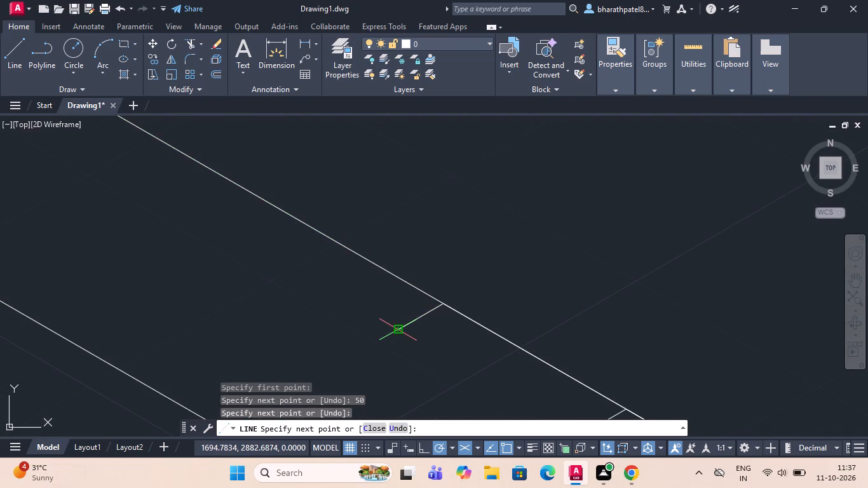
pyautogui.press('Escape')
# Delete the shorter of the two close vertical lines, the one starting at the upright's upper front edge.
pyautogui.scroll(-7, 381, 275)
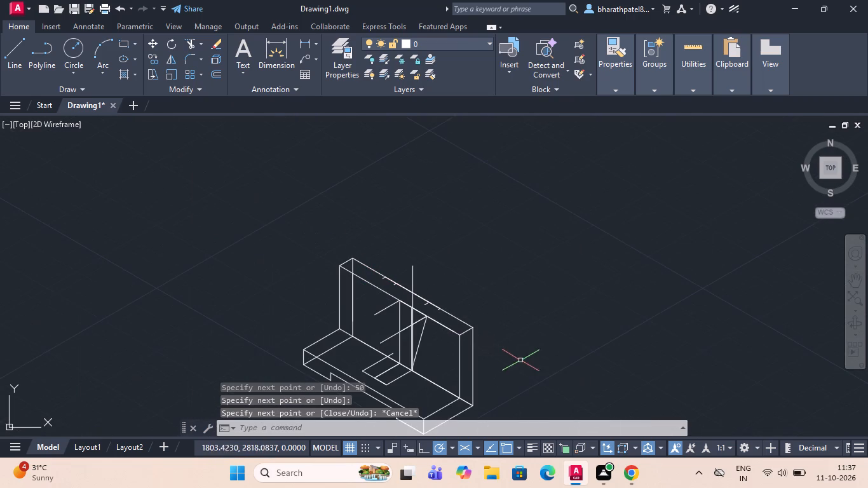
pyautogui.scroll(3, 412, 341)
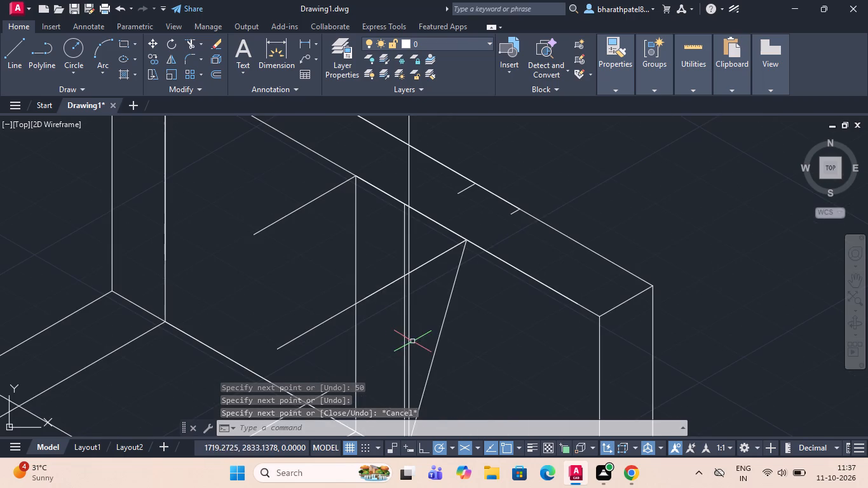
pyautogui.click(406, 249)
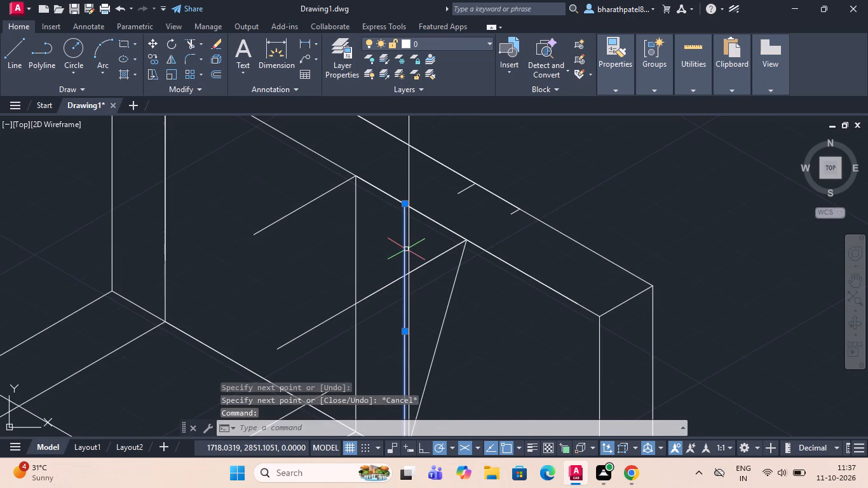
pyautogui.press('Delete')
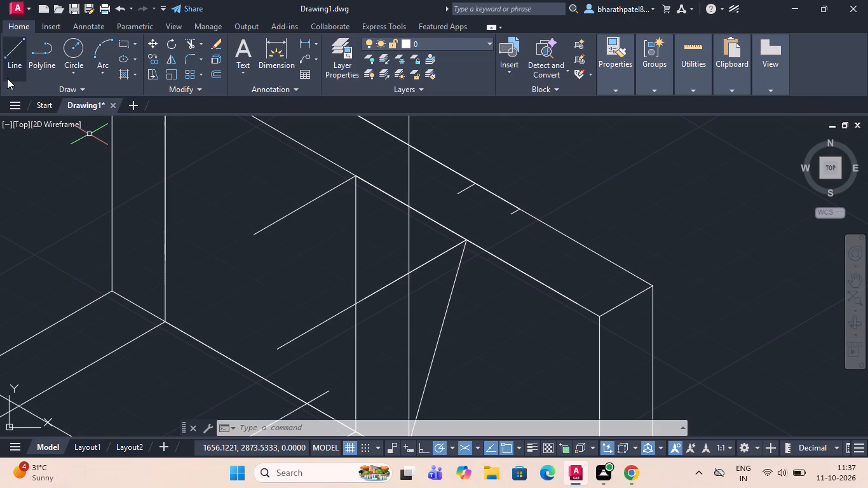
# Draw a line about 51 long at 210° from the free end of the first tick on the upright's top.
pyautogui.click(6, 60)
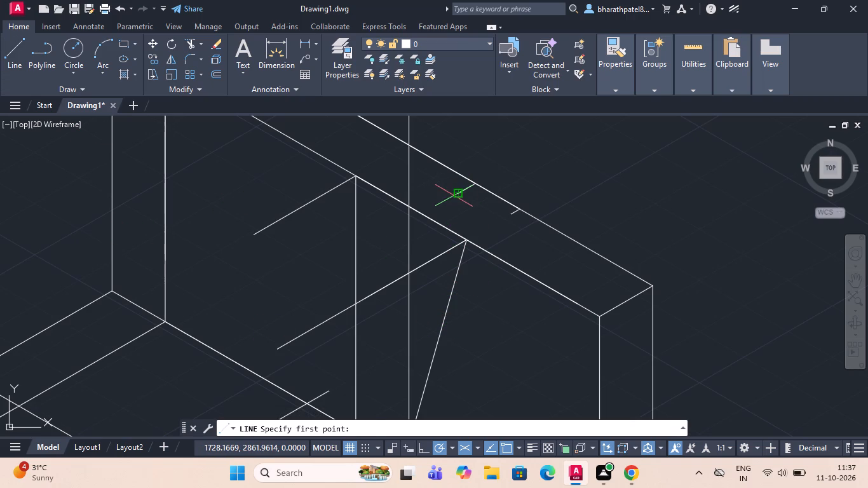
pyautogui.moveTo(456, 191); pyautogui.dragTo(423, 213)
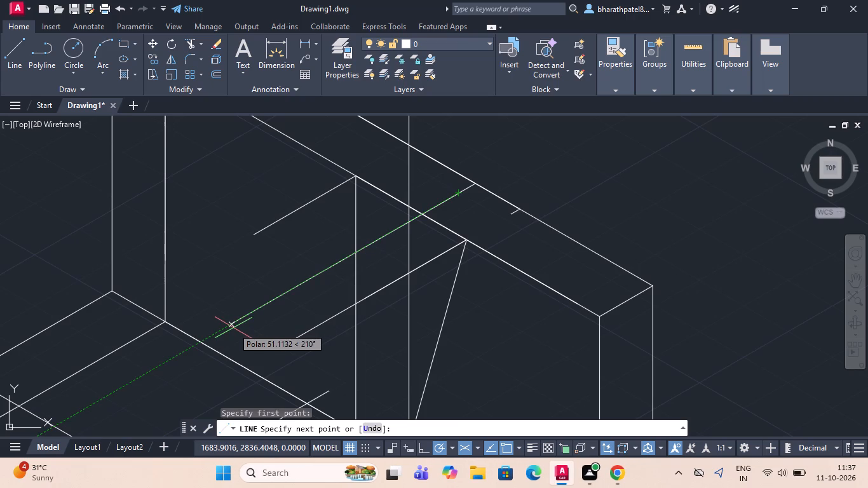
pyautogui.click(234, 328)
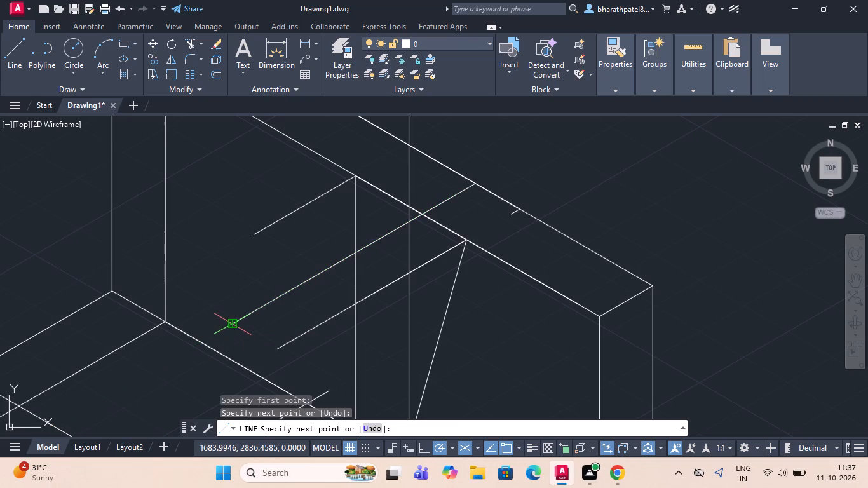
pyautogui.press('Escape')
# Delete the two overlapping 210° lines that start at the top of the slanted line.
pyautogui.click(314, 330)
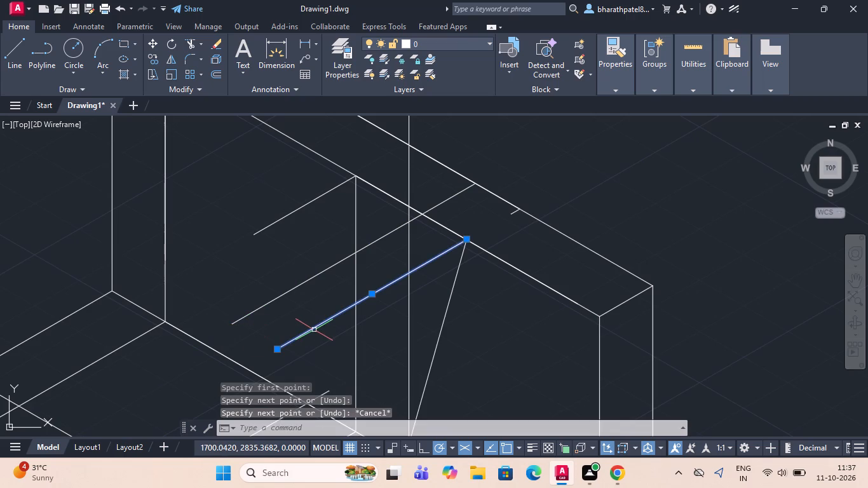
pyautogui.press('Delete')
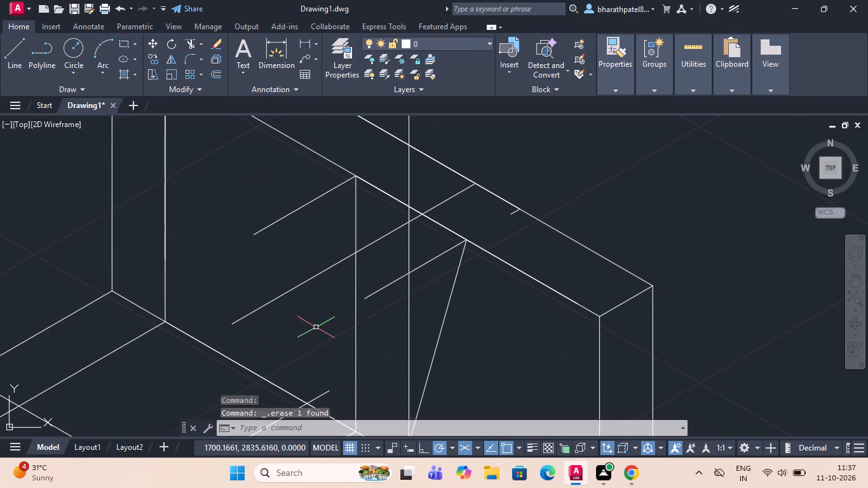
pyautogui.click(433, 257)
pyautogui.press('Delete')
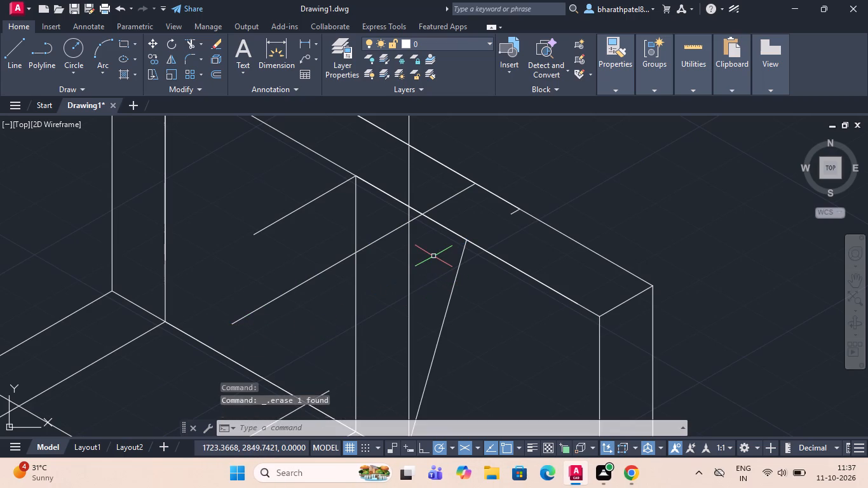
# Delete the slanted line between the base of the upright and its upper front edge.
pyautogui.scroll(-4, 358, 413)
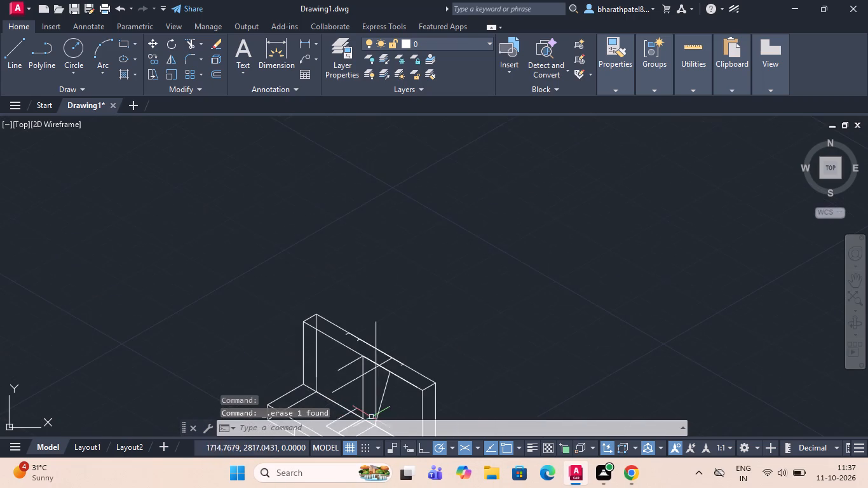
pyautogui.scroll(-2, 410, 298)
pyautogui.scroll(4, 396, 353)
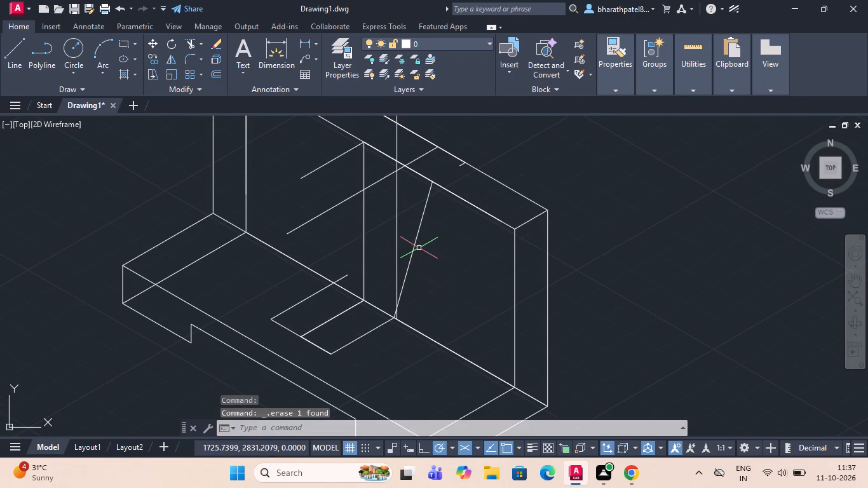
pyautogui.click(419, 233)
pyautogui.press('Delete')
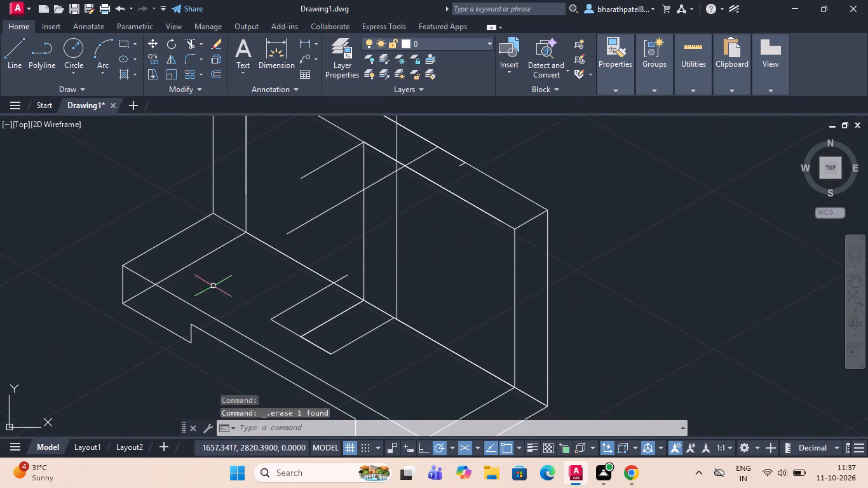
# Delete the vertical line rising from the back corner of the small outline, where it meets the foot of the upright.
pyautogui.click(396, 230)
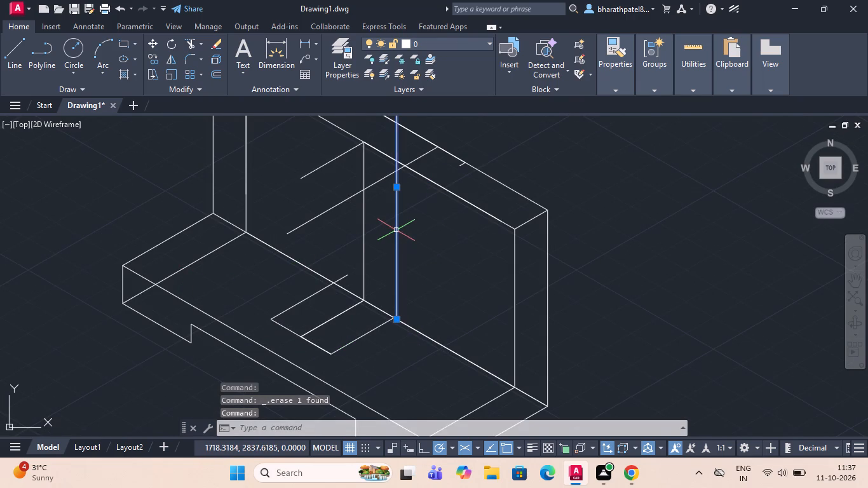
pyautogui.press('Delete')
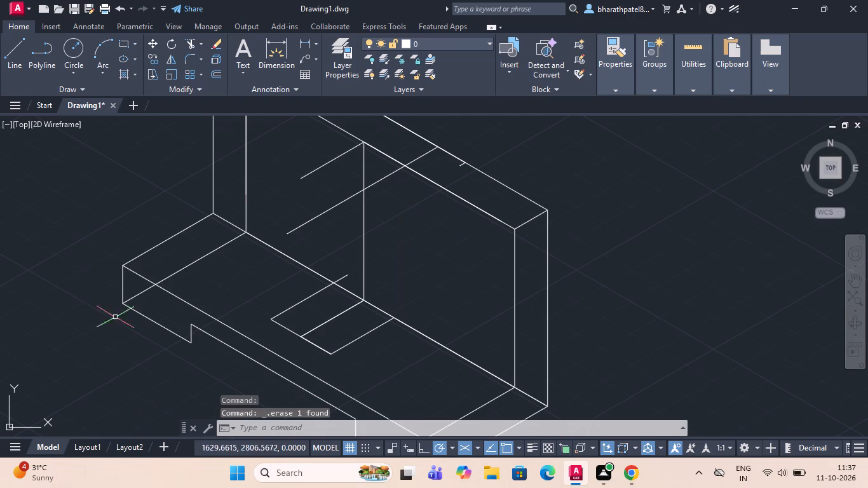
# Draw a line about 71 long at 210° from the free end of the lower tick on the upright's top.
pyautogui.click(12, 60)
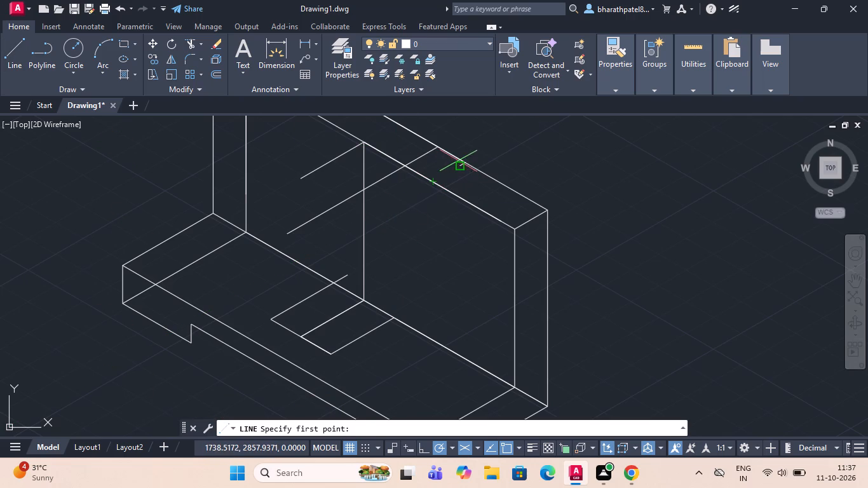
pyautogui.click(458, 163)
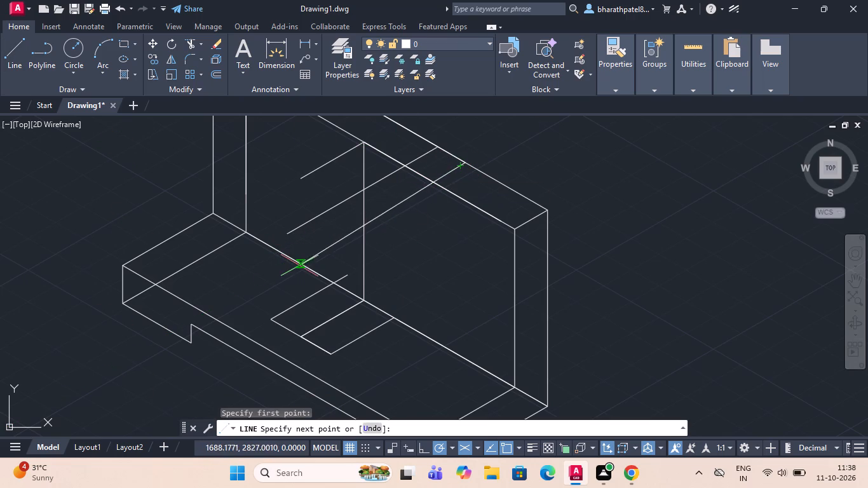
pyautogui.click(262, 274)
pyautogui.press('Escape')
pyautogui.scroll(-1, 259, 274)
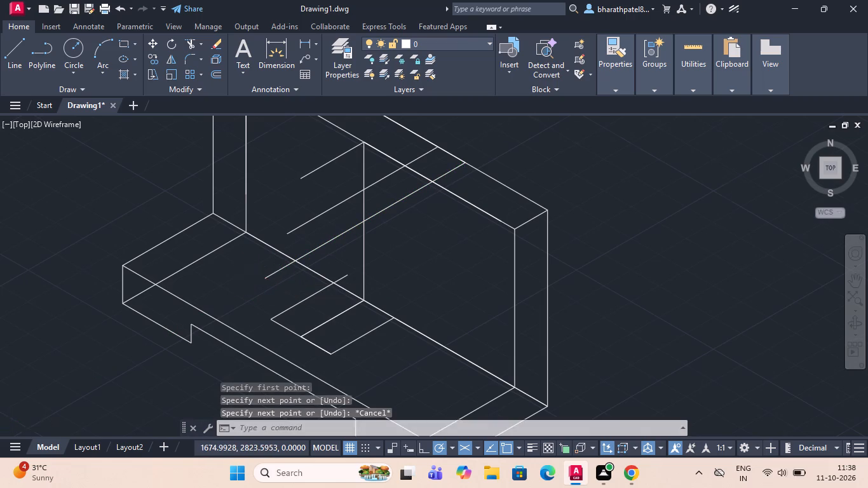
pyautogui.scroll(-1, 259, 274)
pyautogui.scroll(3, 295, 205)
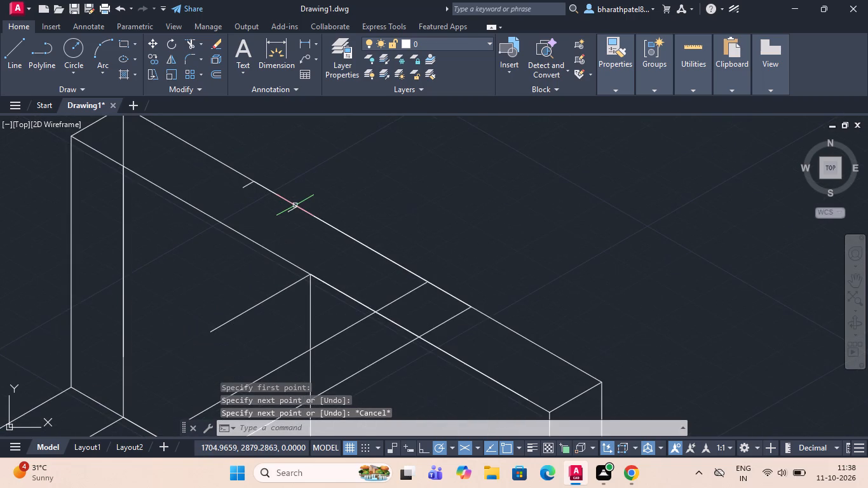
pyautogui.scroll(-2, 295, 205)
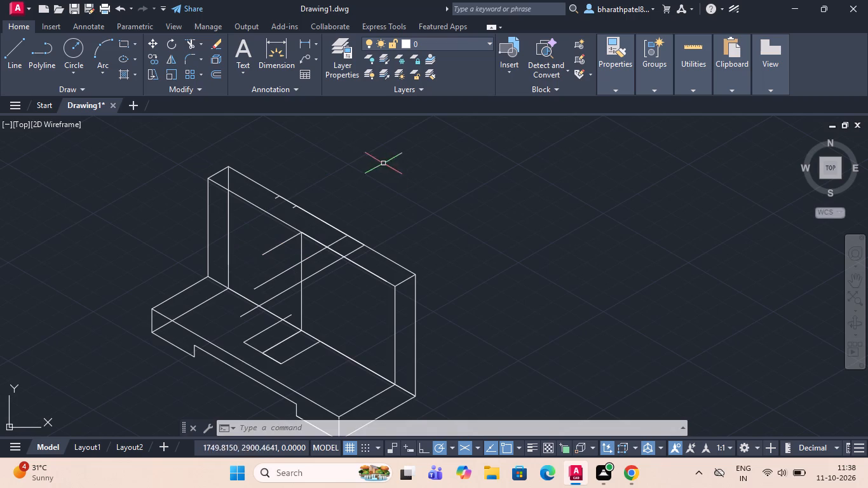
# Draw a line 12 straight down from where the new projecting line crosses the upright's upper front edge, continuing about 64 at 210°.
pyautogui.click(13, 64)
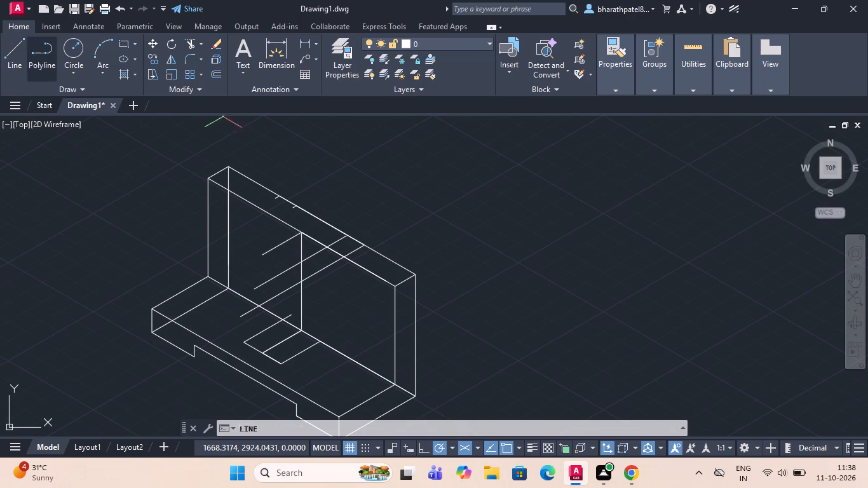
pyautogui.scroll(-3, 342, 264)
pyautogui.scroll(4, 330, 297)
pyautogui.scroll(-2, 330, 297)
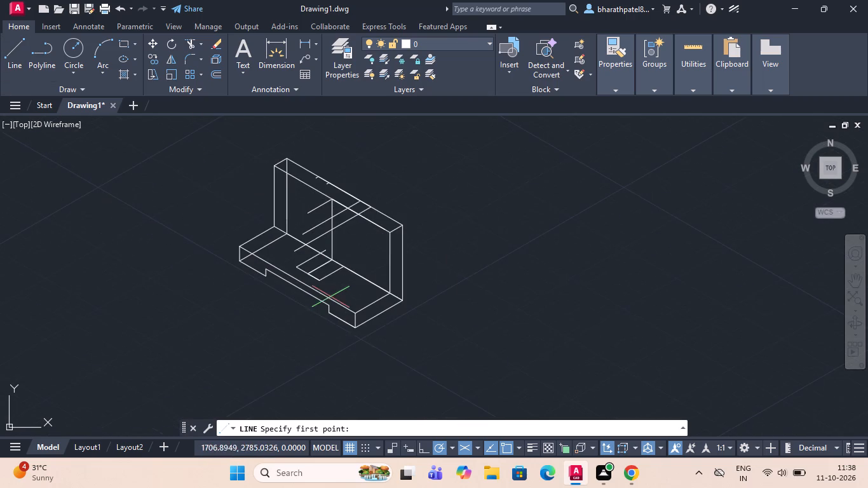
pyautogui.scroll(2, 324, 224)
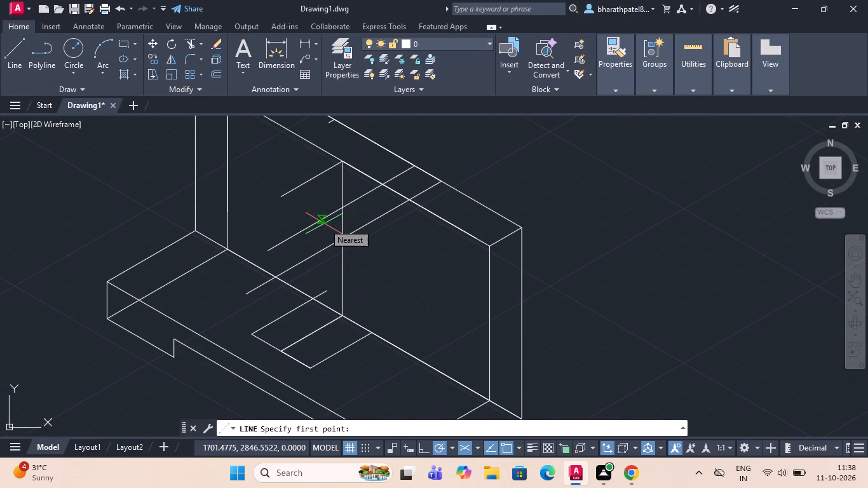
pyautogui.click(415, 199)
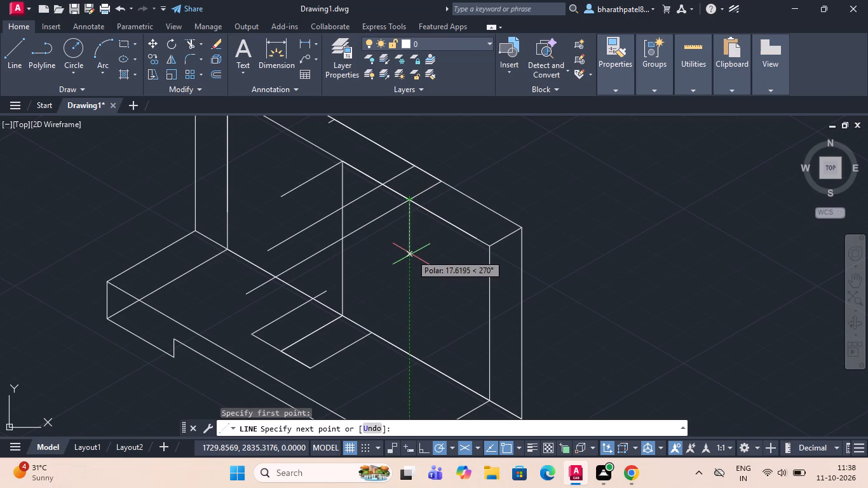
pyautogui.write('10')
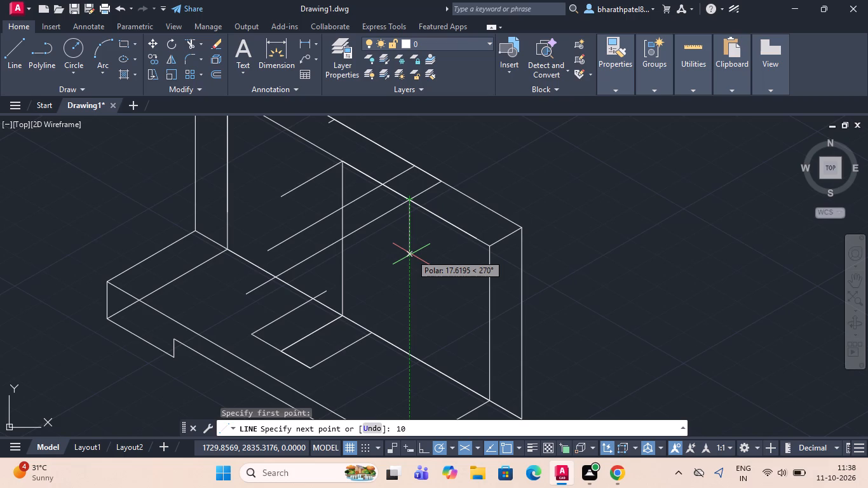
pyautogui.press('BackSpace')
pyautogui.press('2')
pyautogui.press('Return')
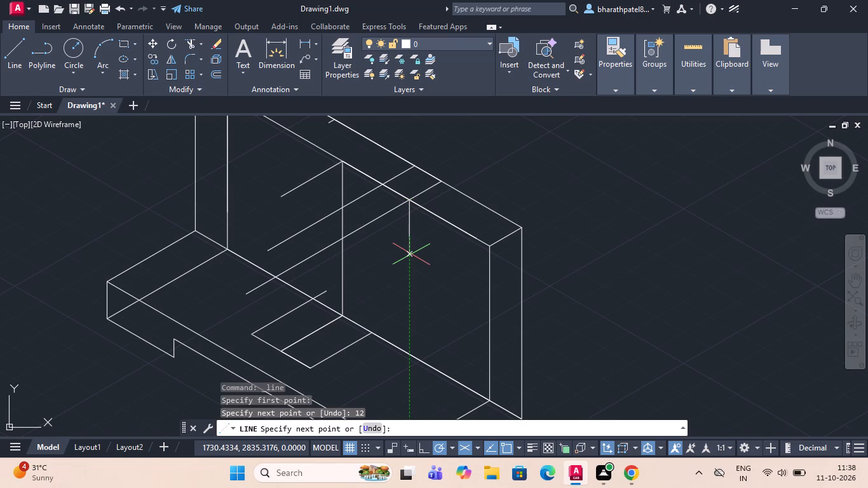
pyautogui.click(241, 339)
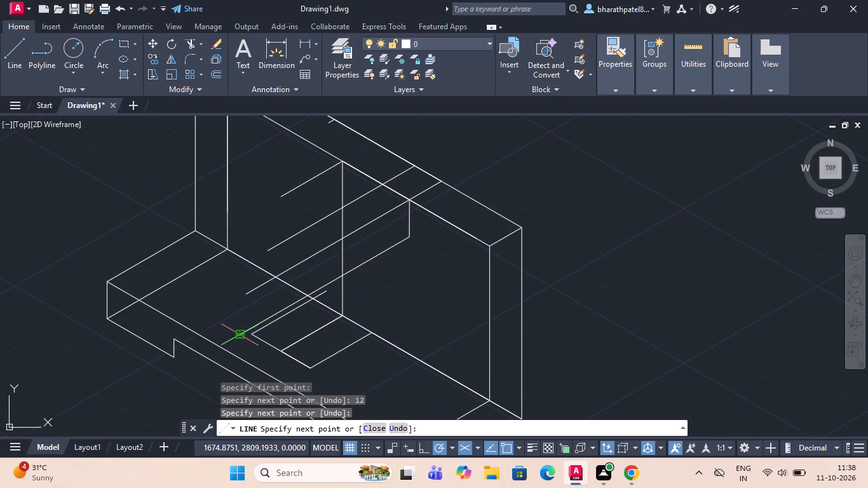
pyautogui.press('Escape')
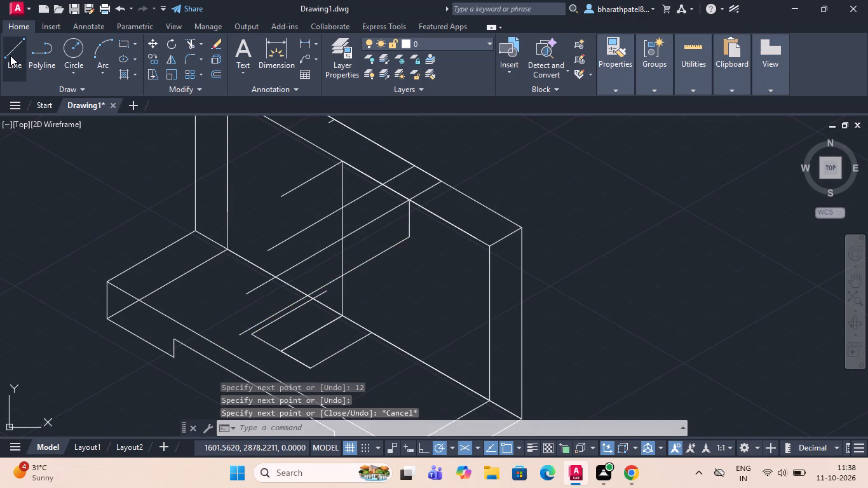
# Draw a vertical line upward from the front corner of the small outline on the base, ending just above the projecting lines' crossing.
pyautogui.click(11, 55)
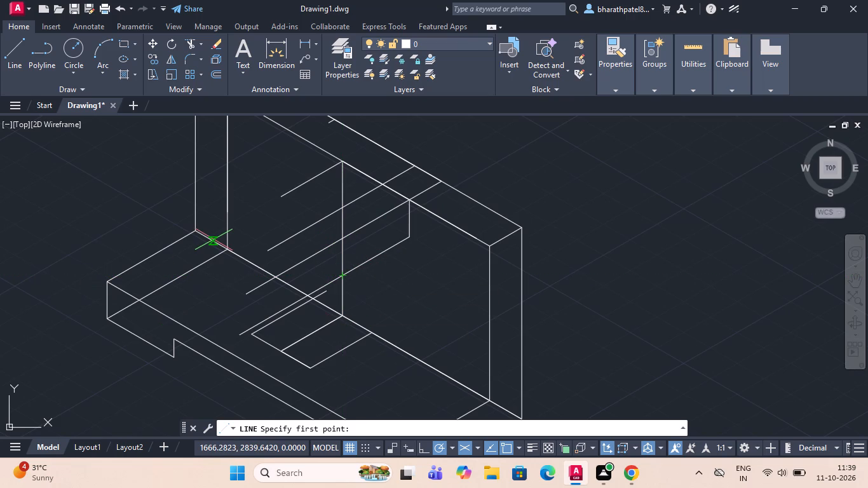
pyautogui.click(315, 365)
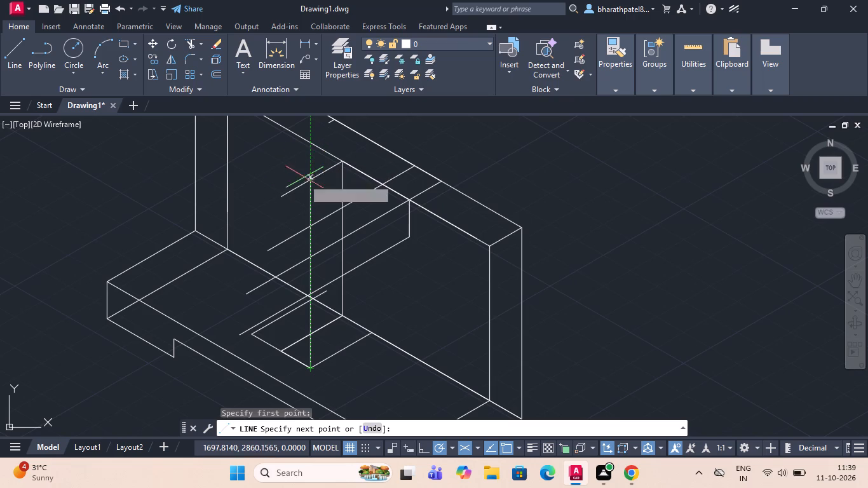
pyautogui.click(305, 239)
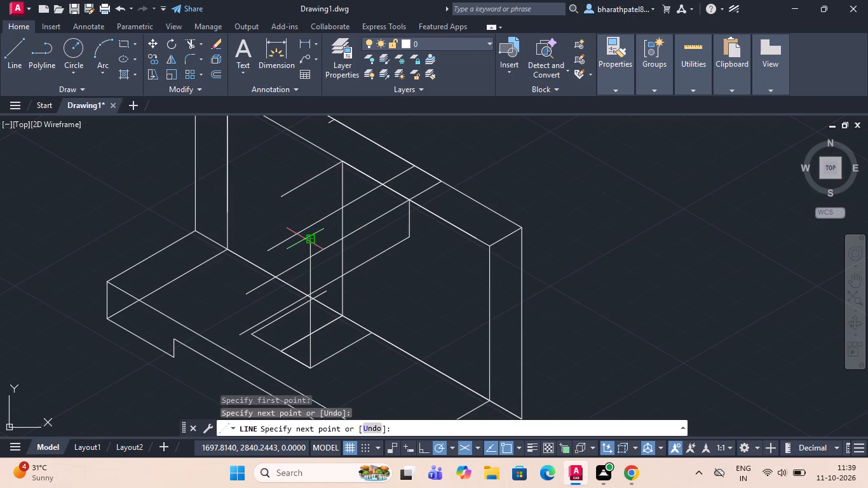
pyautogui.press('Escape')
pyautogui.scroll(-1, 264, 250)
pyautogui.scroll(1, 300, 347)
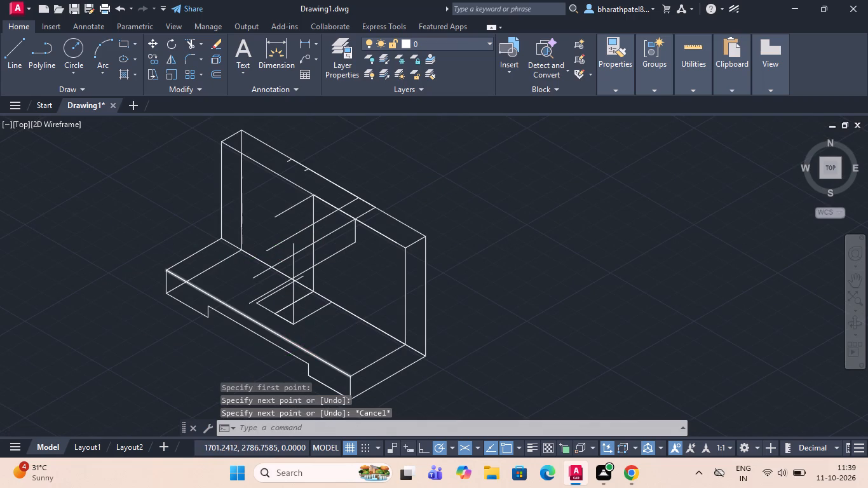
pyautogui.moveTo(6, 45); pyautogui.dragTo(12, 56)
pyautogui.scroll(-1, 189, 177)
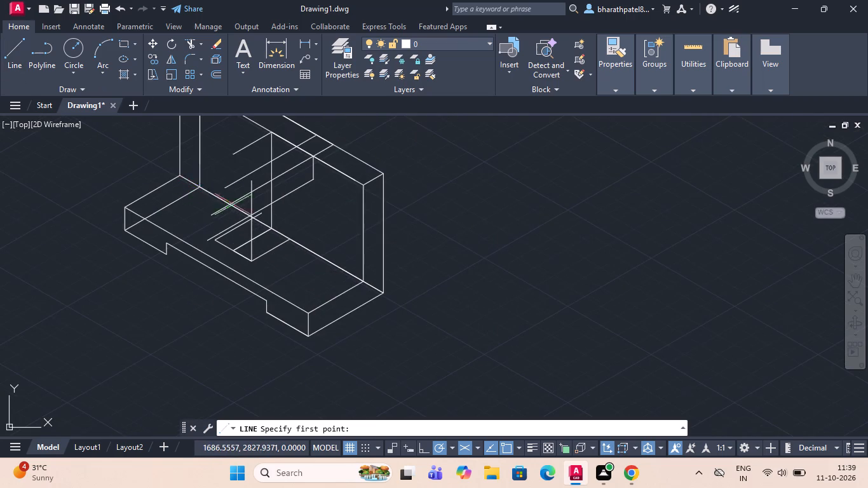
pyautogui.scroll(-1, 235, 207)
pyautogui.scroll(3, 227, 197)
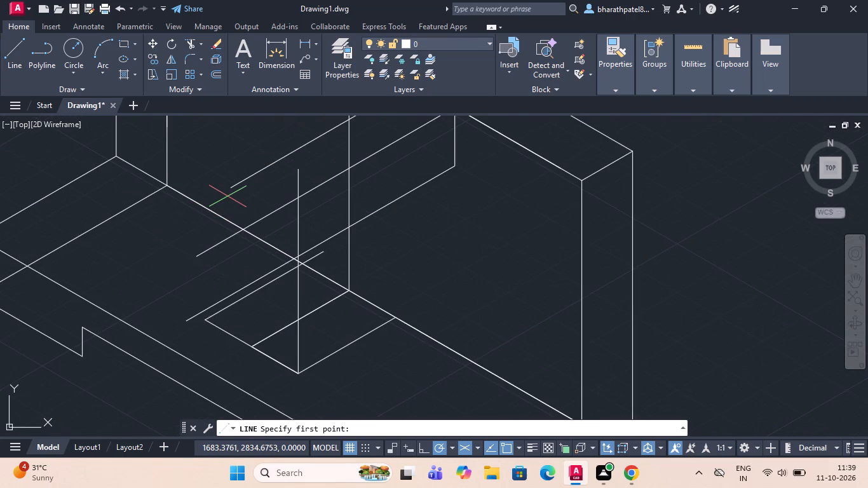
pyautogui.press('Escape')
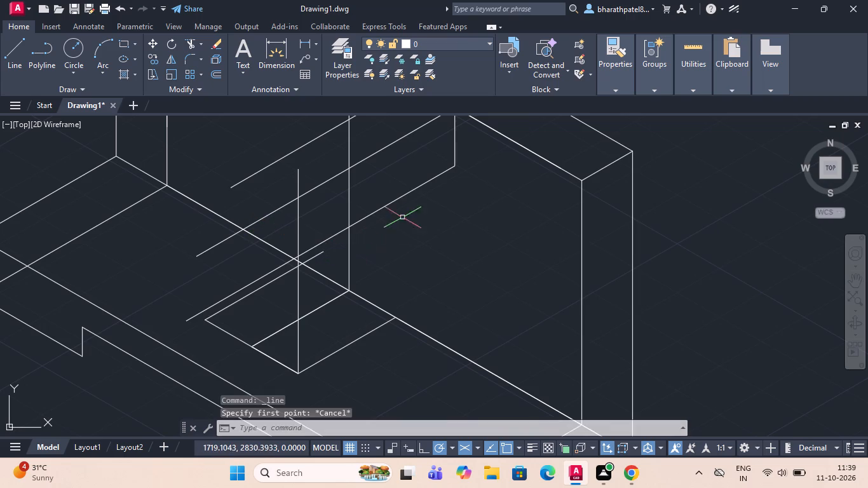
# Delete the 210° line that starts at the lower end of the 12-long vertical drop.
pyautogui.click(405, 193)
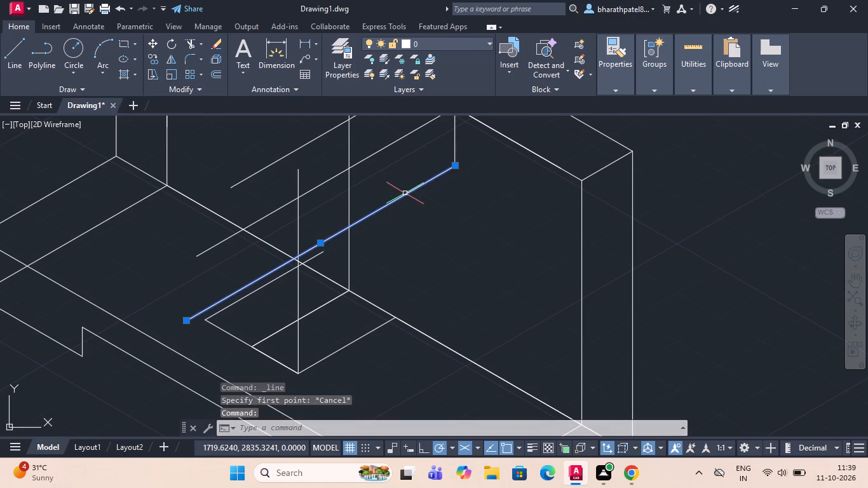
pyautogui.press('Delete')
# Draw a line 6 straight down from the projecting line's crossing with the upright's upper front edge, continuing at 210° past the upright's middle vertical.
pyautogui.moveTo(6, 43); pyautogui.dragTo(12, 49)
pyautogui.scroll(-1, 259, 234)
pyautogui.scroll(2, 355, 162)
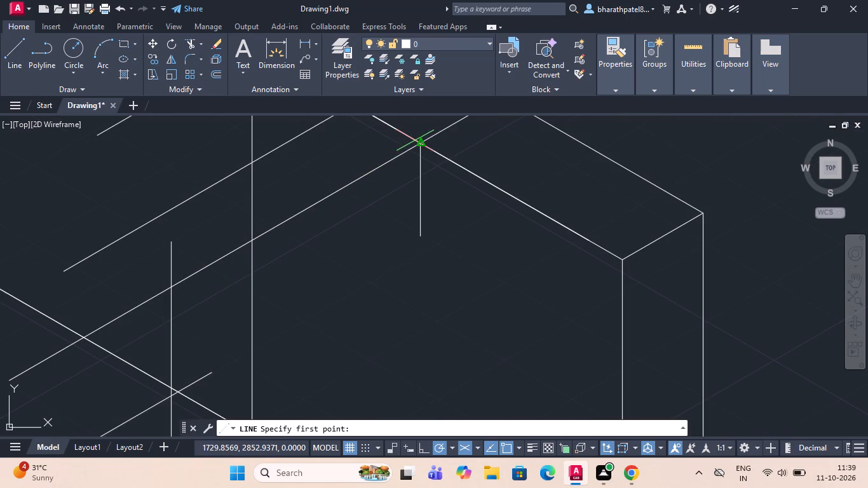
pyautogui.click(423, 143)
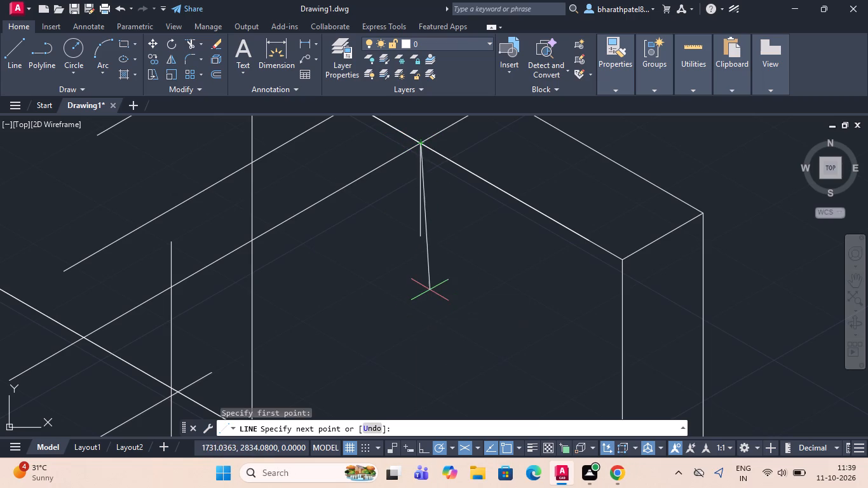
pyautogui.press('6')
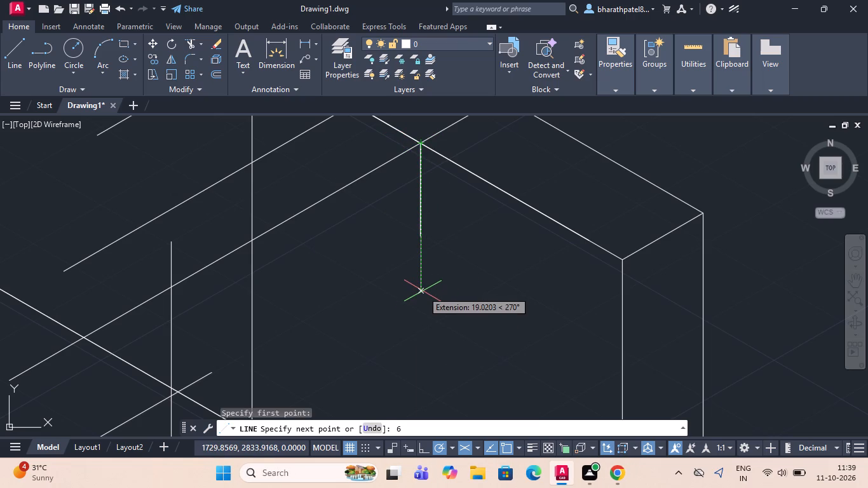
pyautogui.press('Return')
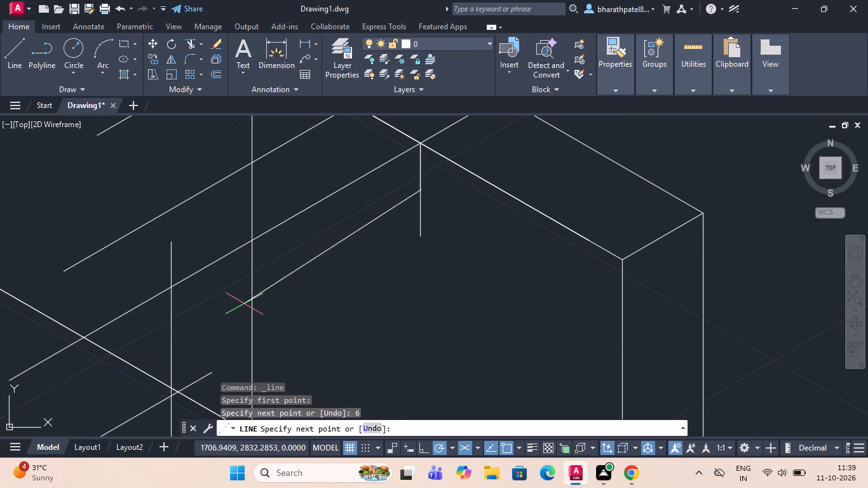
pyautogui.click(208, 312)
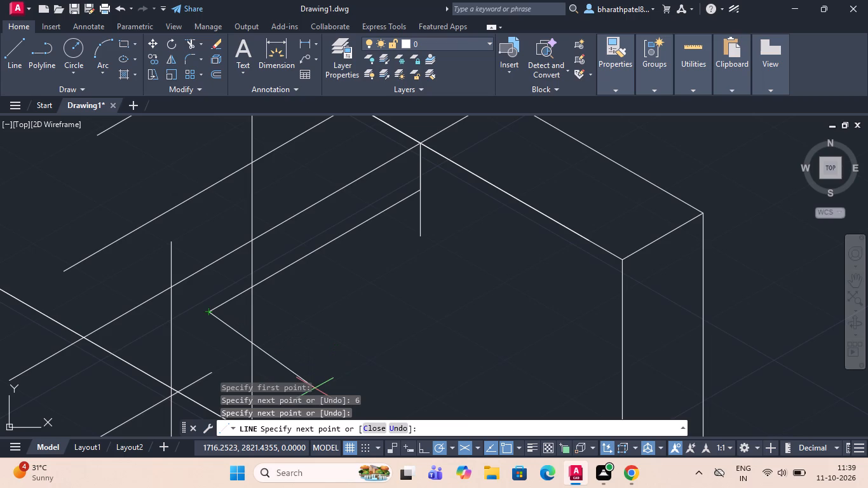
pyautogui.press('Escape')
pyautogui.scroll(-1, 383, 174)
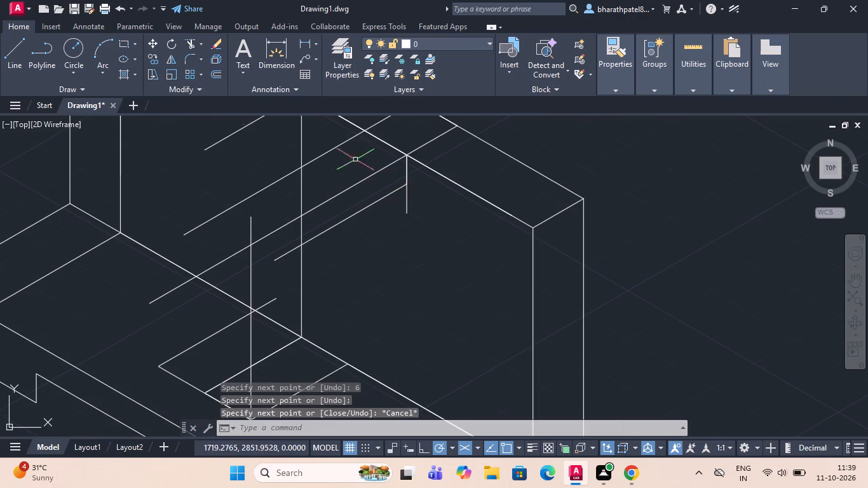
# Trim the part of the vertical drop that extends below the new 210° line.
pyautogui.click(196, 44)
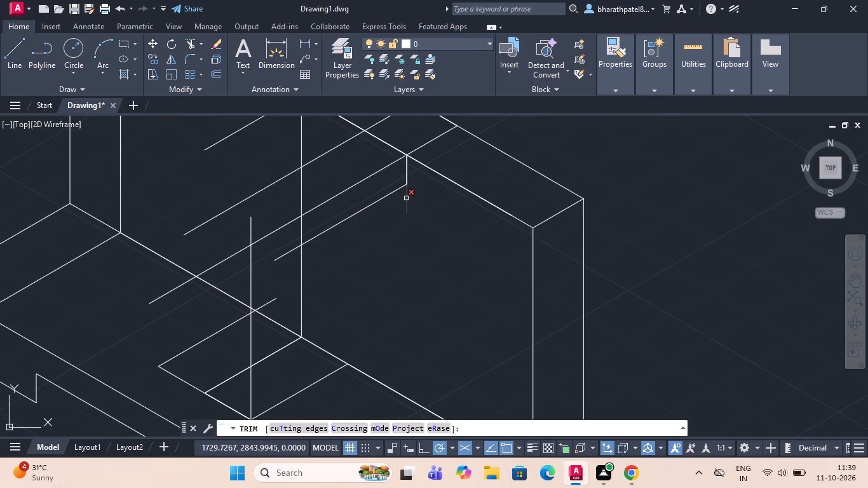
pyautogui.click(406, 198)
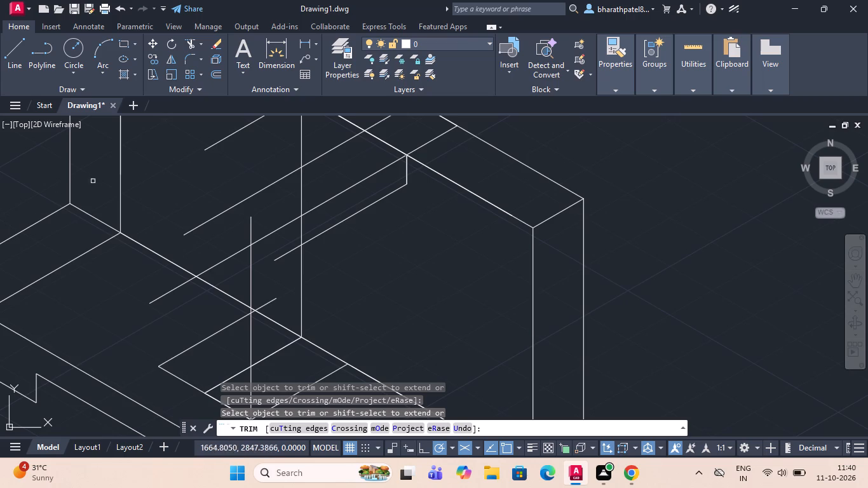
# Extend the lower projecting outline with a line at 210° from its free end to just past the base's inner edge.
pyautogui.click(14, 44)
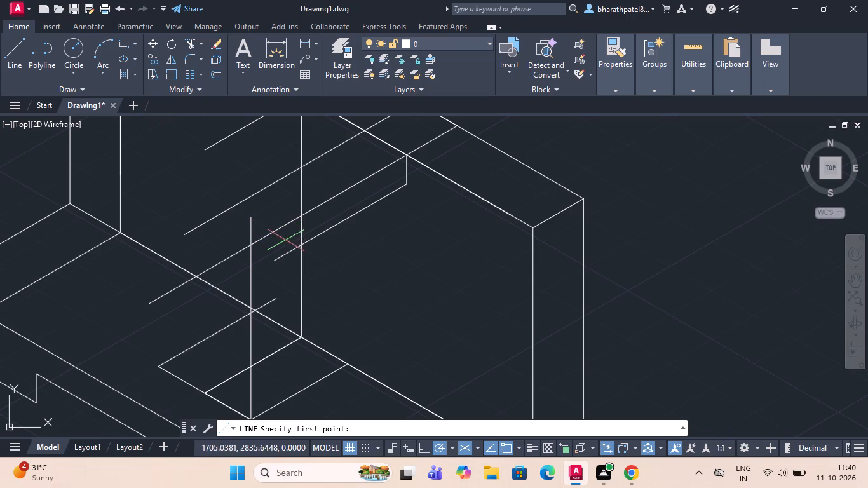
pyautogui.click(10, 51)
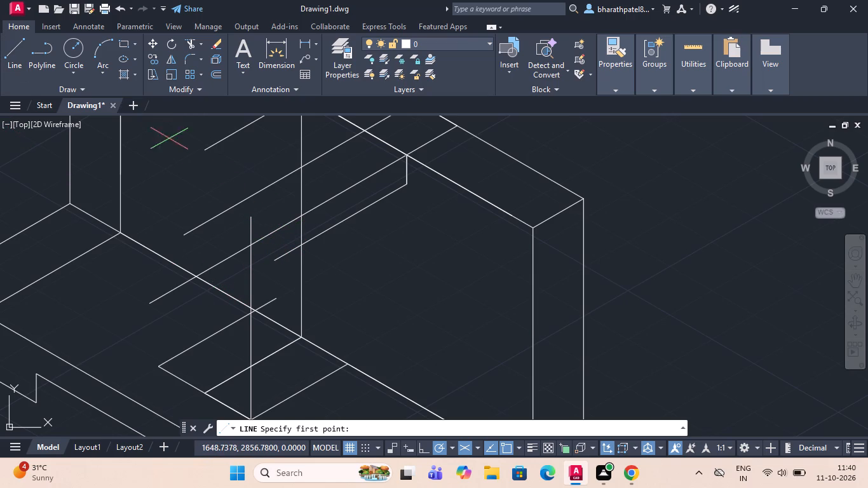
pyautogui.moveTo(276, 257); pyautogui.dragTo(268, 259)
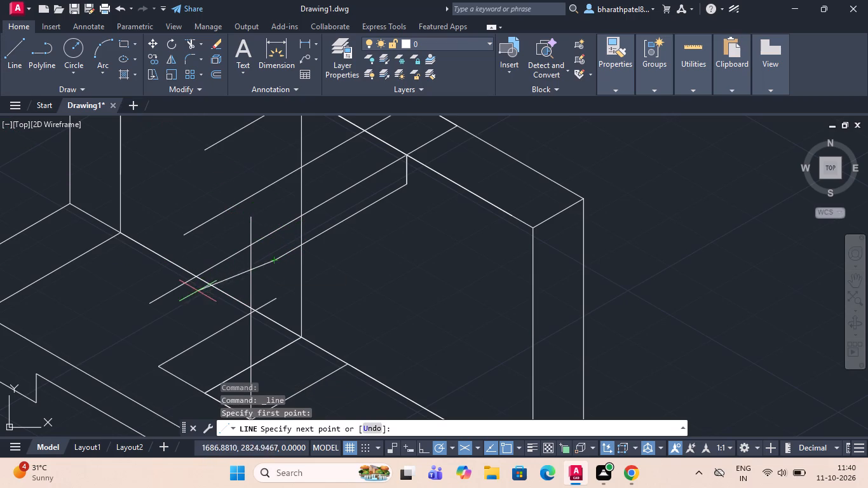
pyautogui.click(198, 302)
pyautogui.press('Escape')
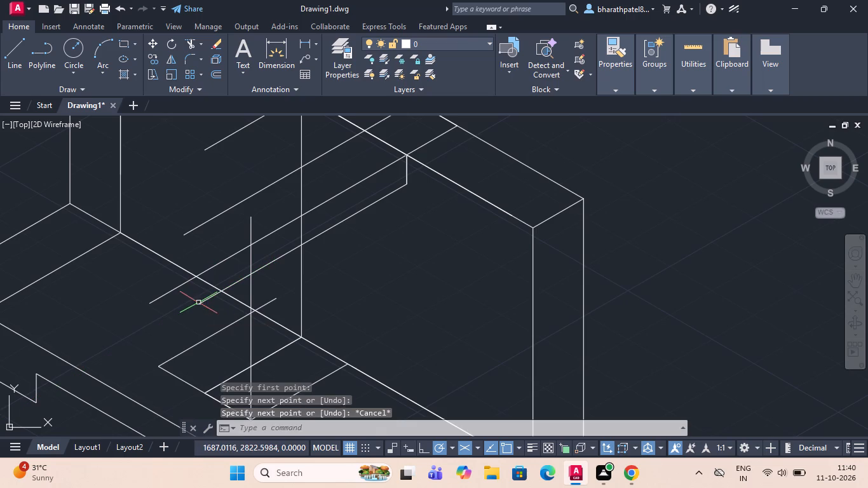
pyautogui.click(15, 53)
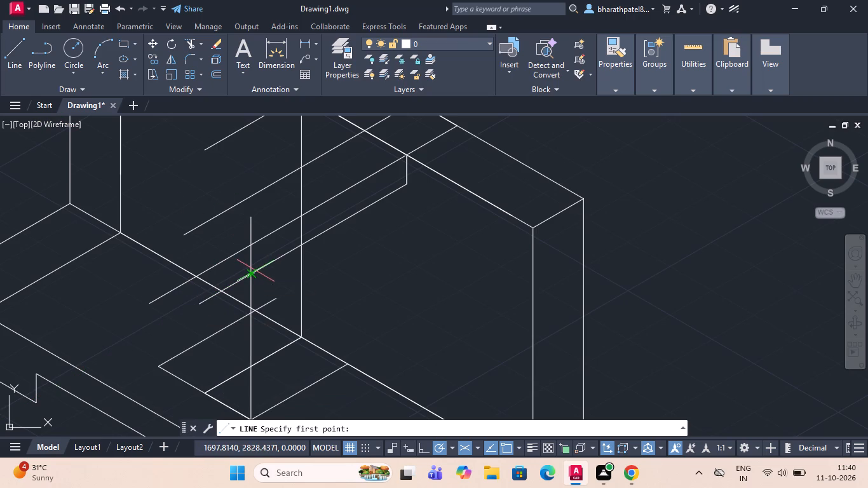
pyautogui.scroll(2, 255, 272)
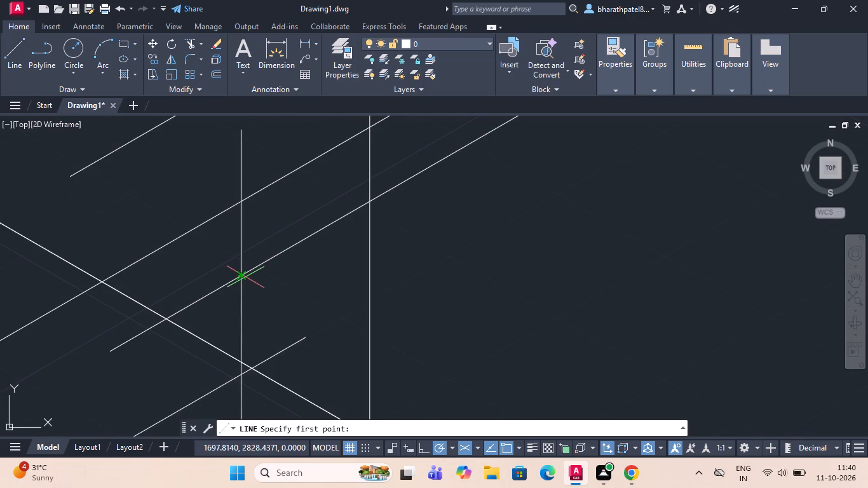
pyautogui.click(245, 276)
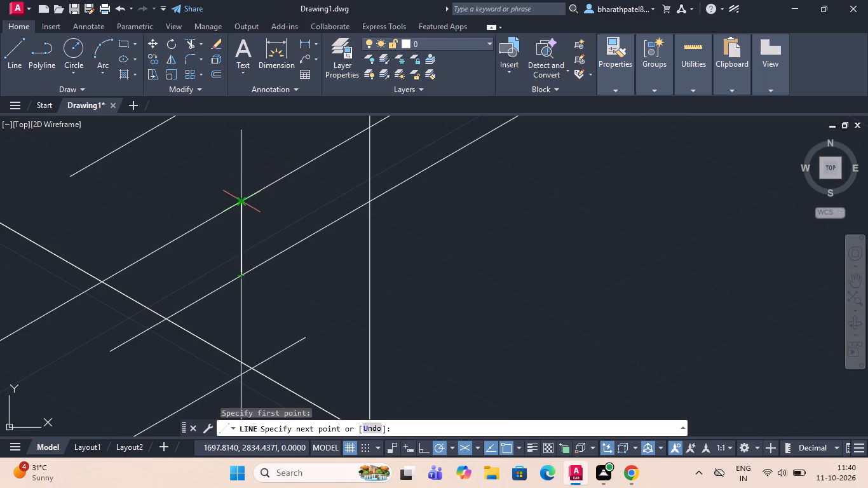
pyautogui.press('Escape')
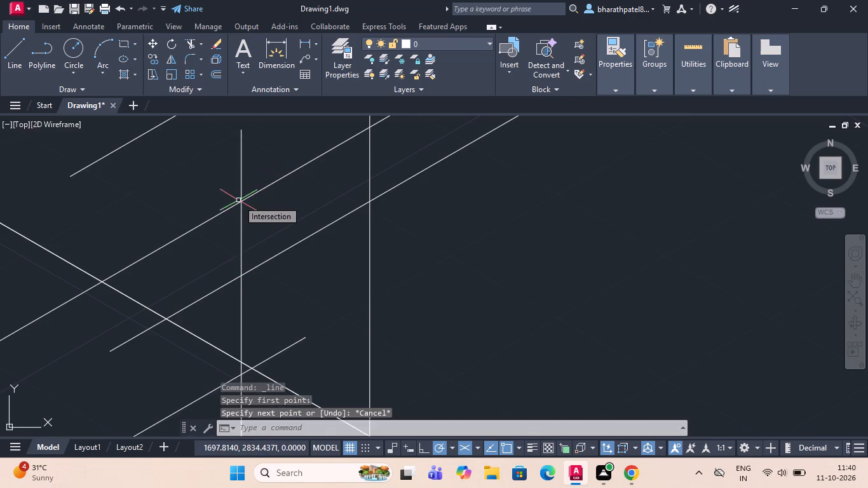
# Draw a line 23 long at 210° from the projecting line's crossing with the upright's upper front edge, continuing straight down past the lower parallel line.
pyautogui.scroll(-2, 244, 211)
pyautogui.scroll(-1, 327, 145)
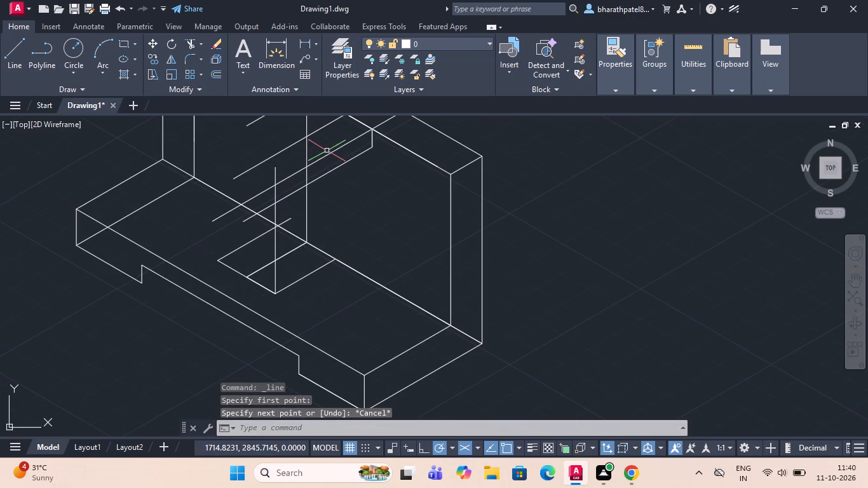
pyautogui.click(15, 53)
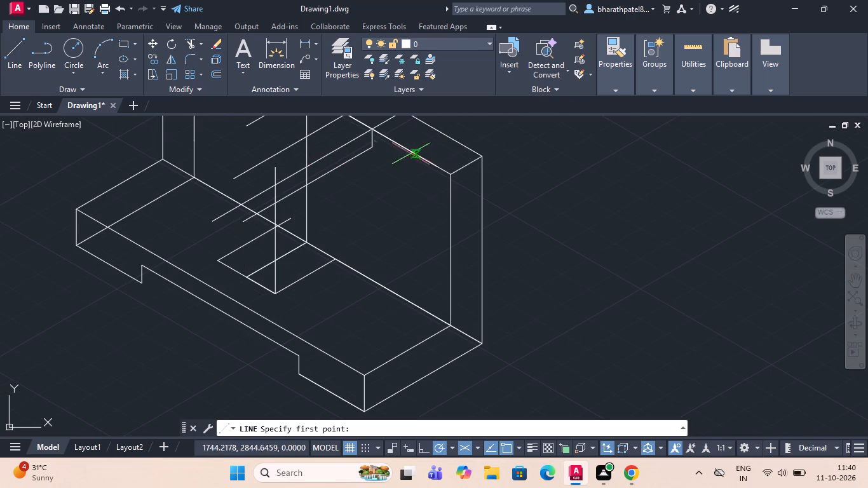
pyautogui.scroll(2, 370, 120)
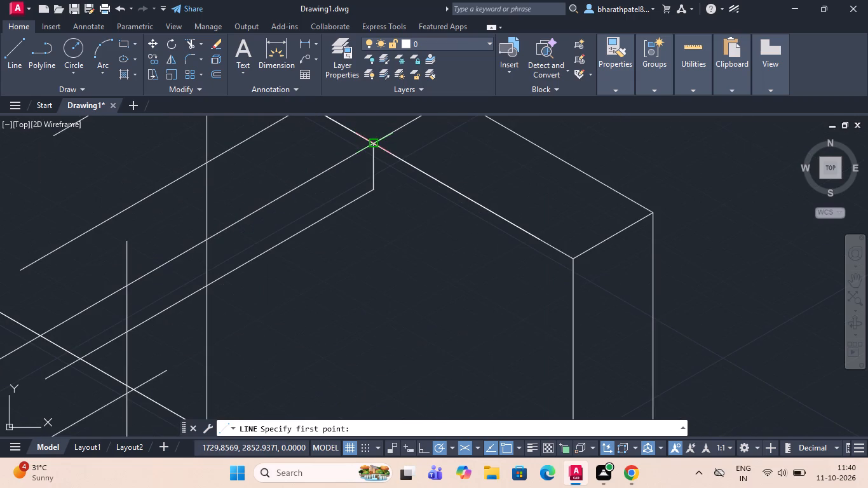
pyautogui.click(374, 139)
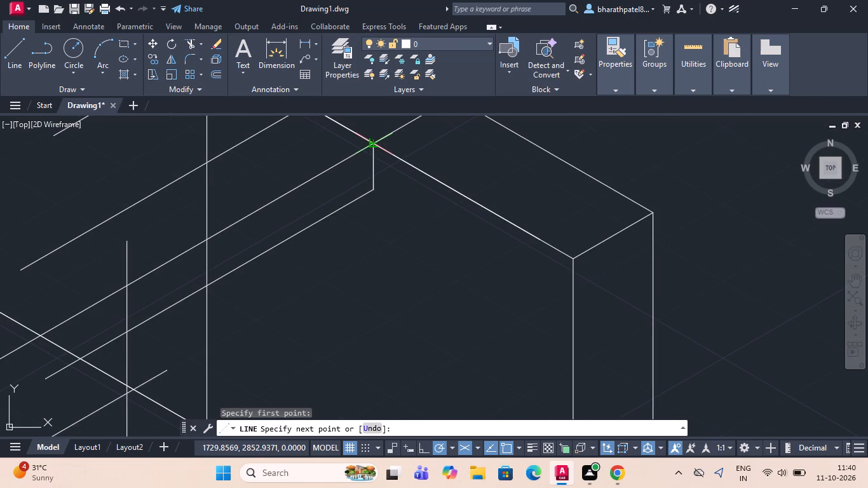
pyautogui.click(375, 144)
pyautogui.scroll(-2, 317, 176)
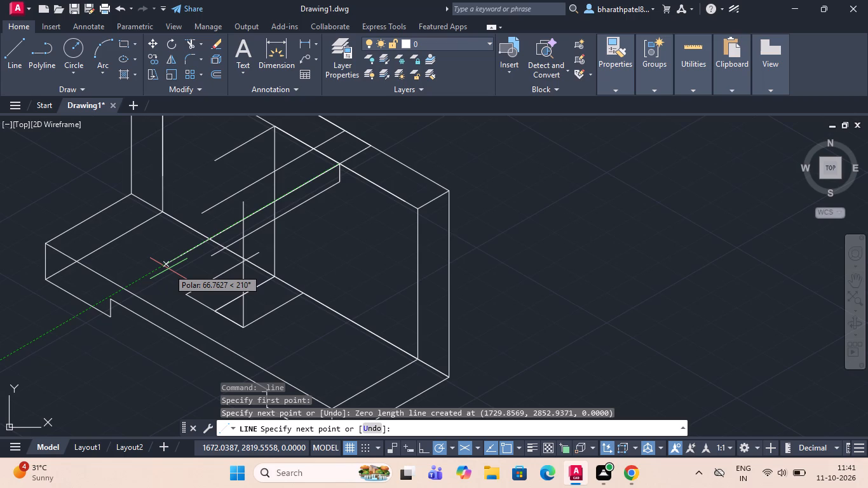
pyautogui.press('2')
pyautogui.press('3')
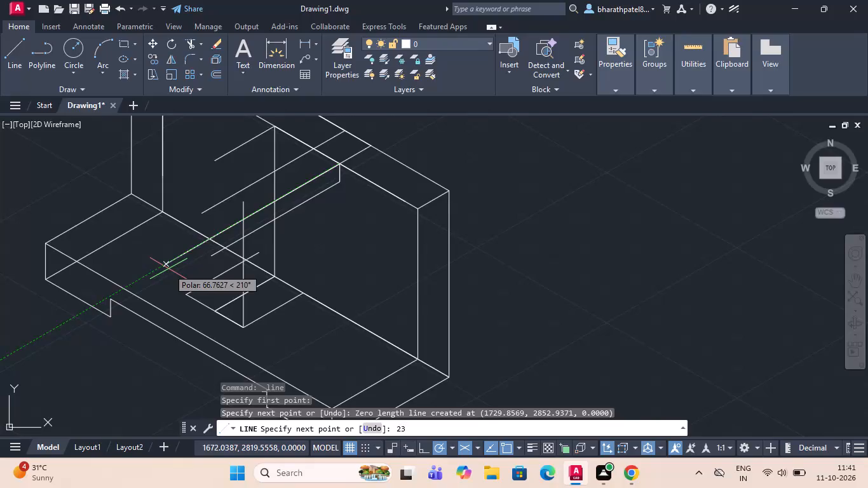
pyautogui.press('Return')
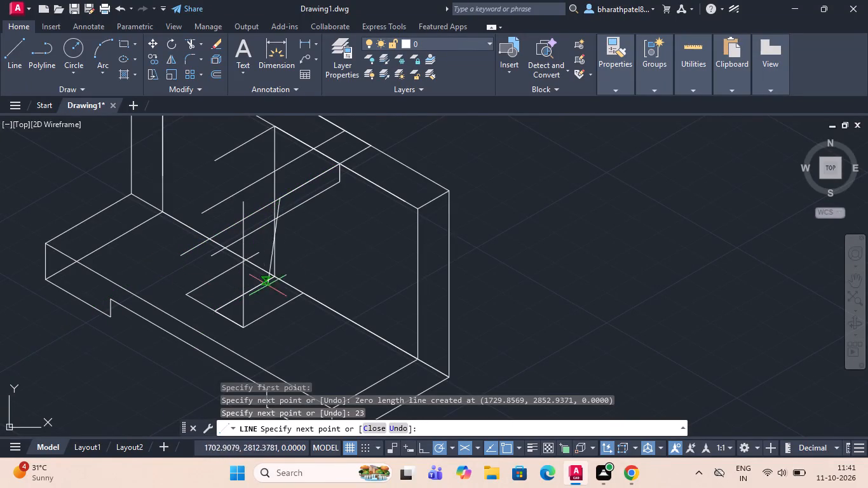
pyautogui.click(285, 239)
pyautogui.press('Escape')
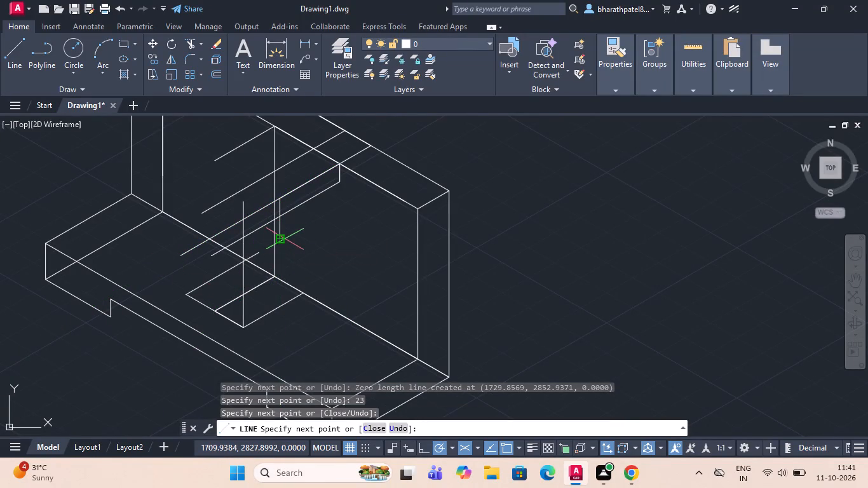
# Trim the new vertical end line where it extends below the lower 210° line.
pyautogui.click(193, 42)
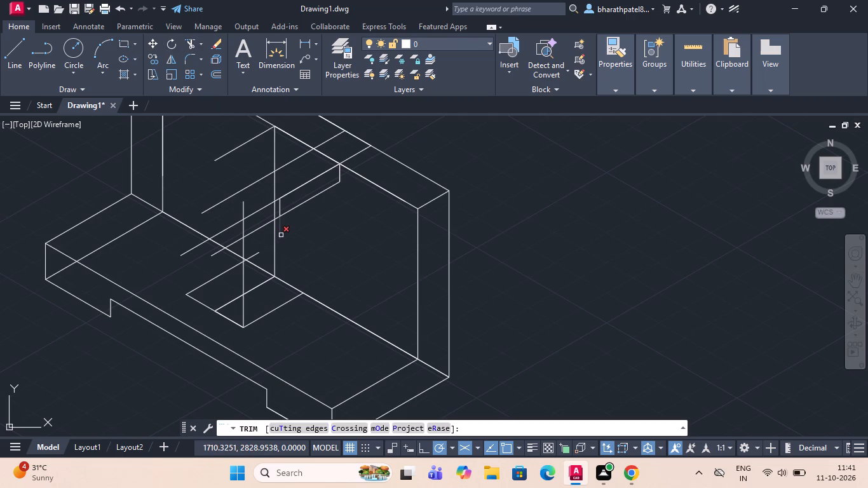
pyautogui.click(281, 233)
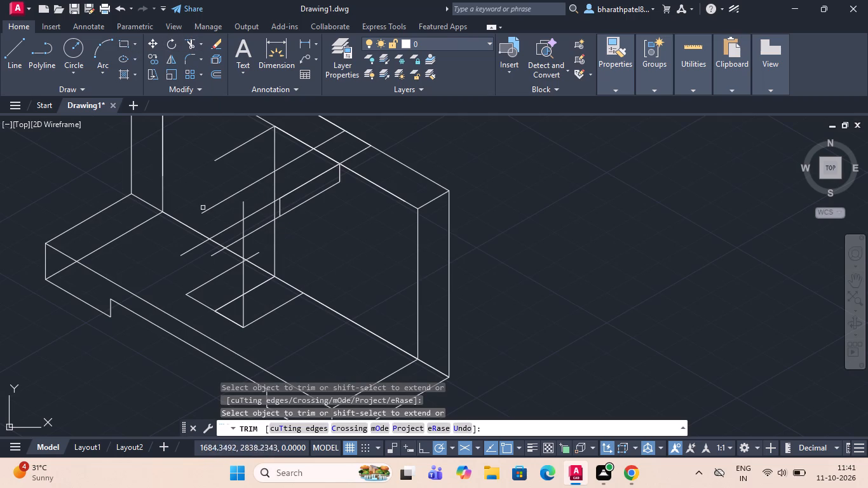
# Trim the adjoining projecting-line pieces beyond the 23-long face's end, and the upright's middle vertical from the lower line up to the next projecting line.
pyautogui.click(8, 54)
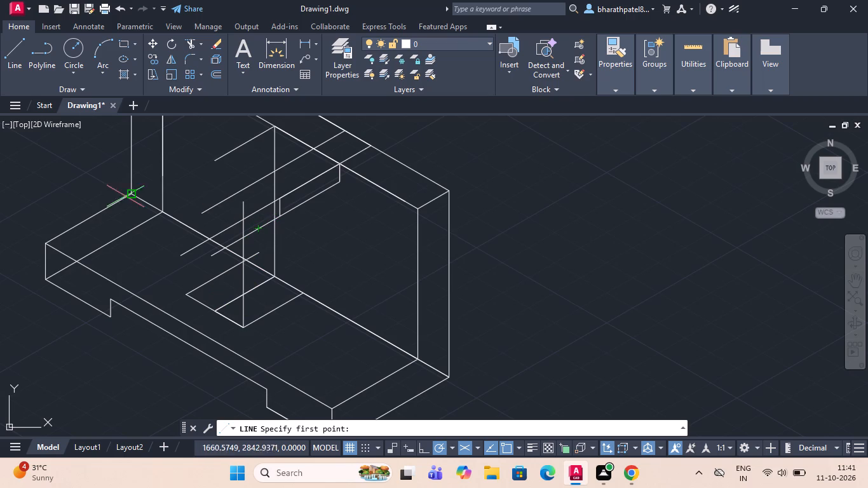
pyautogui.click(189, 41)
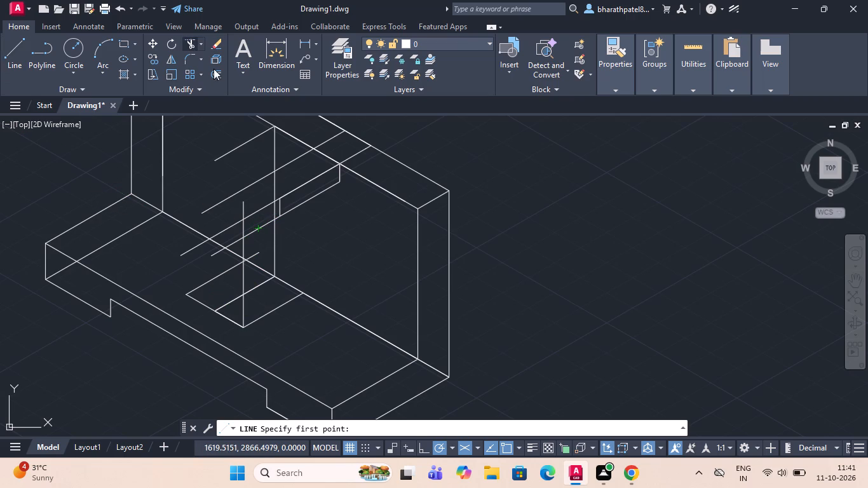
pyautogui.click(268, 224)
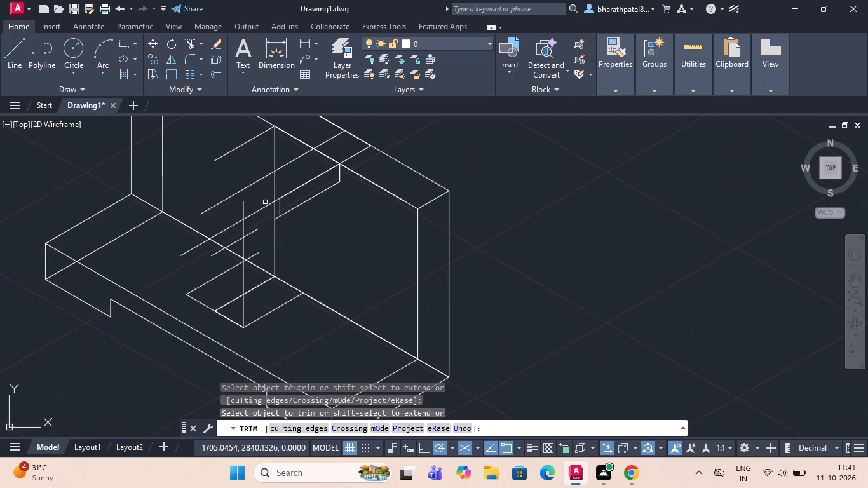
pyautogui.click(265, 202)
pyautogui.click(268, 207)
pyautogui.click(273, 209)
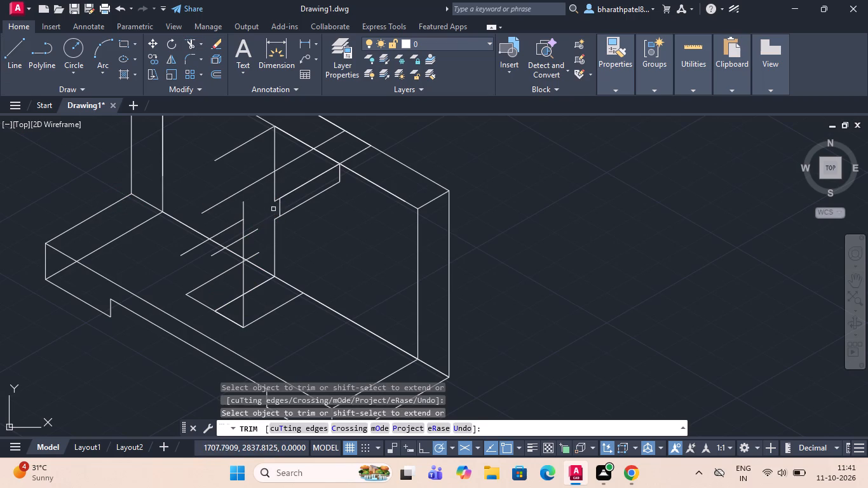
pyautogui.click(274, 200)
pyautogui.click(275, 219)
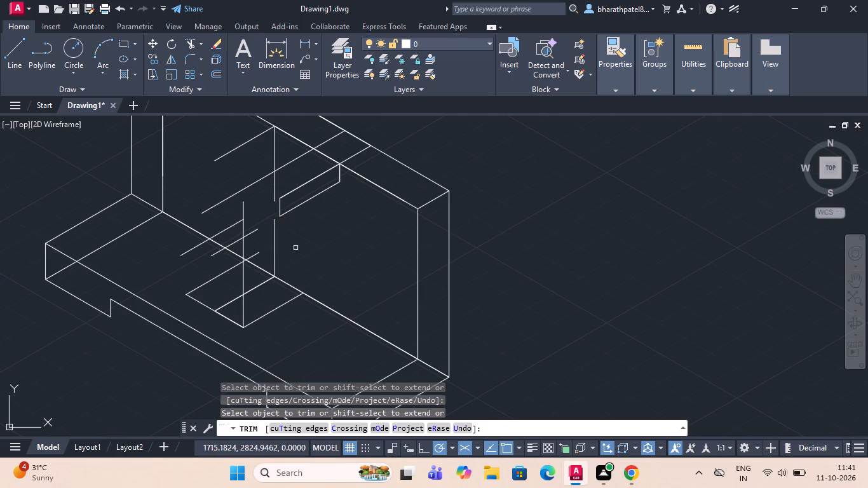
pyautogui.scroll(-1, 295, 248)
pyautogui.scroll(2, 304, 187)
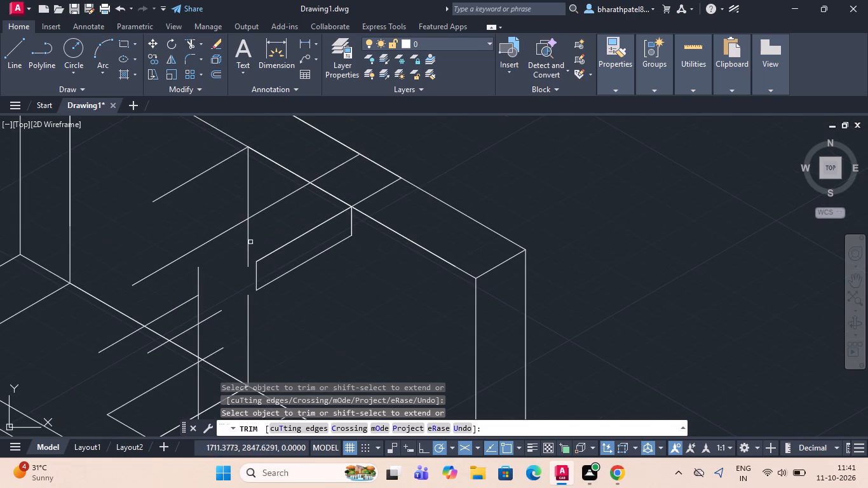
pyautogui.click(248, 243)
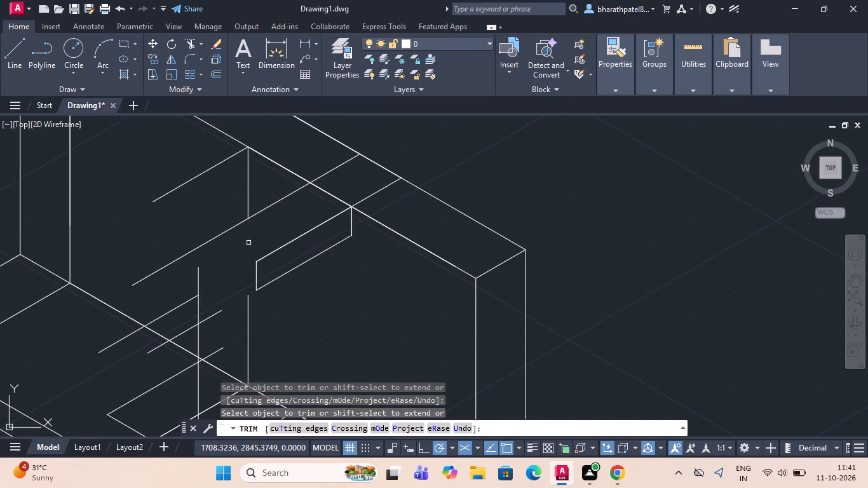
# Draw lines from the middle vertical's top corner: 6 down, 23 at 210°, and straight up past the end of the upper projecting line.
pyautogui.click(17, 60)
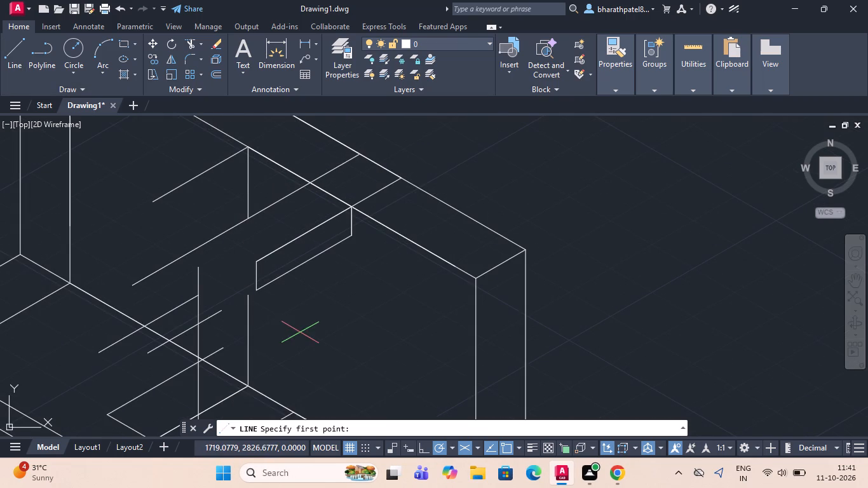
pyautogui.scroll(-2, 300, 332)
pyautogui.scroll(3, 281, 272)
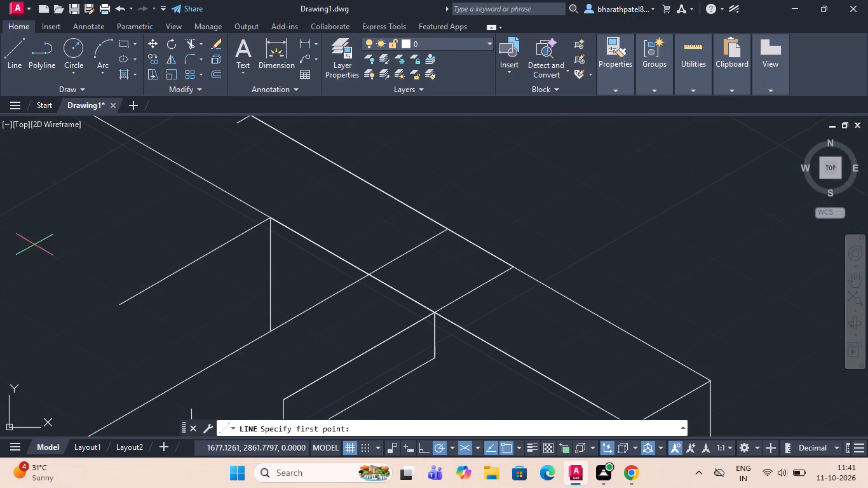
pyautogui.click(268, 221)
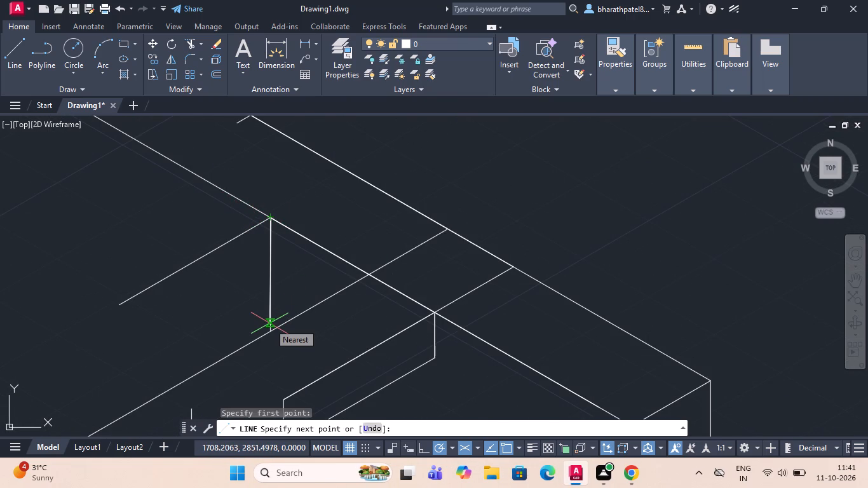
pyautogui.press('6')
pyautogui.press('Return')
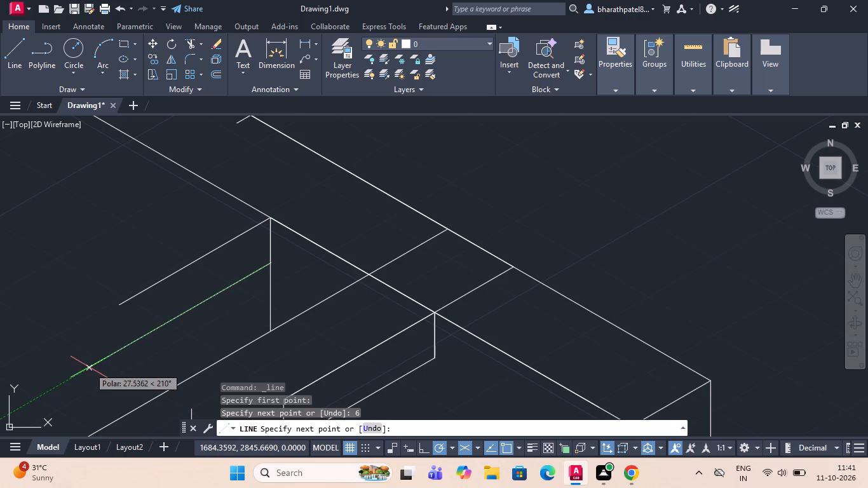
pyautogui.write('23')
pyautogui.press('Return')
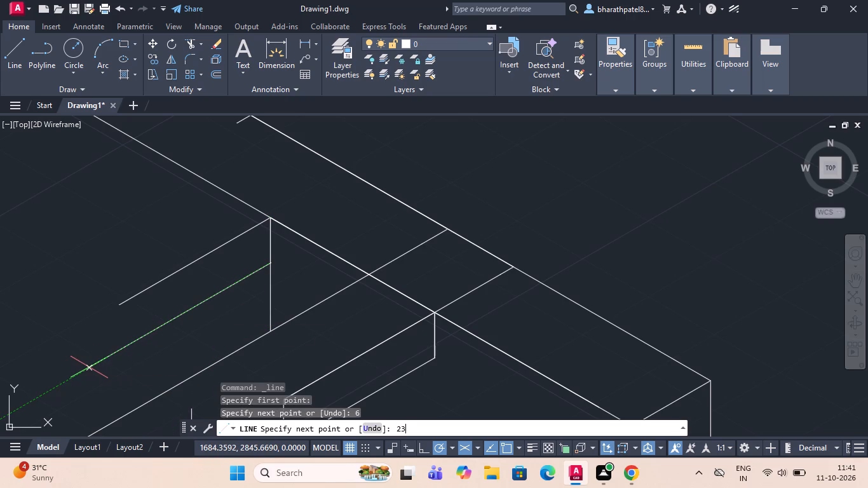
pyautogui.click(116, 231)
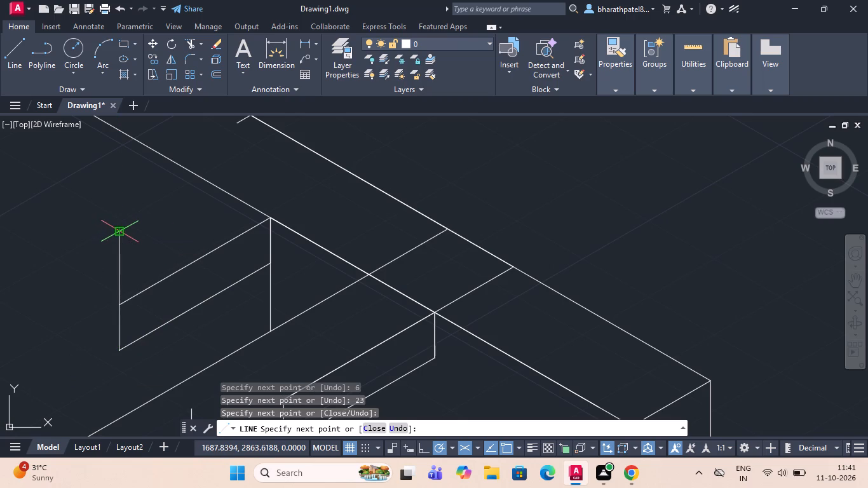
pyautogui.press('Escape')
pyautogui.press('Escape')
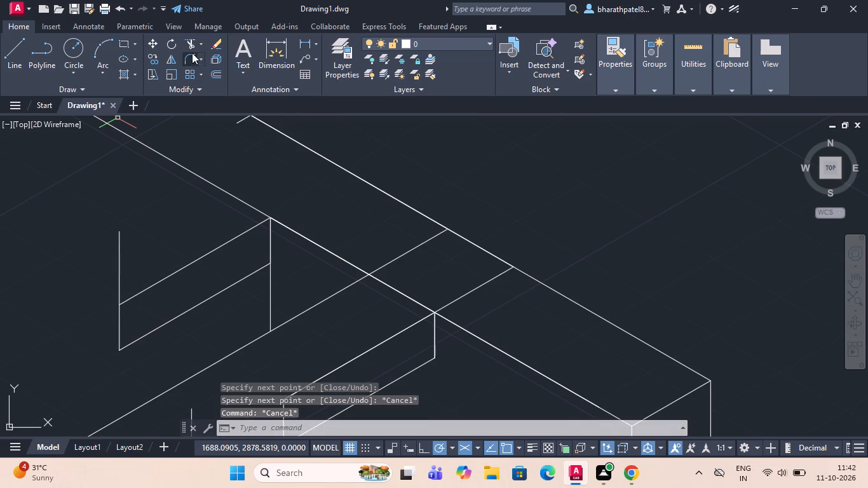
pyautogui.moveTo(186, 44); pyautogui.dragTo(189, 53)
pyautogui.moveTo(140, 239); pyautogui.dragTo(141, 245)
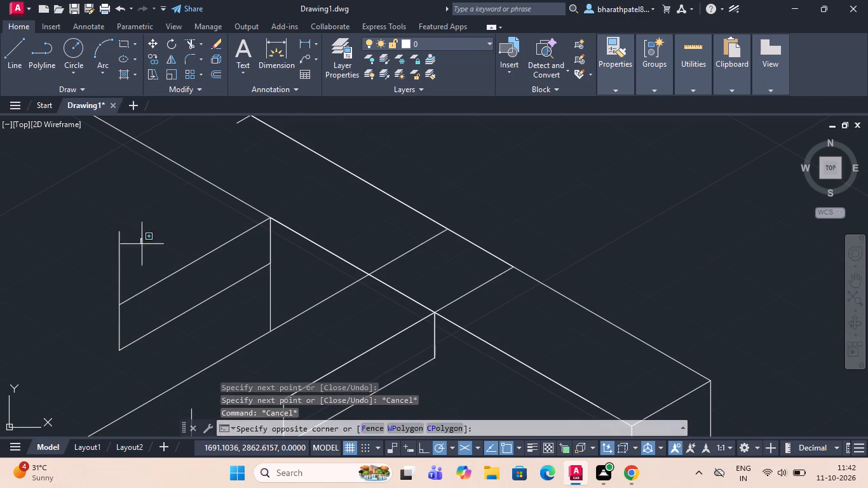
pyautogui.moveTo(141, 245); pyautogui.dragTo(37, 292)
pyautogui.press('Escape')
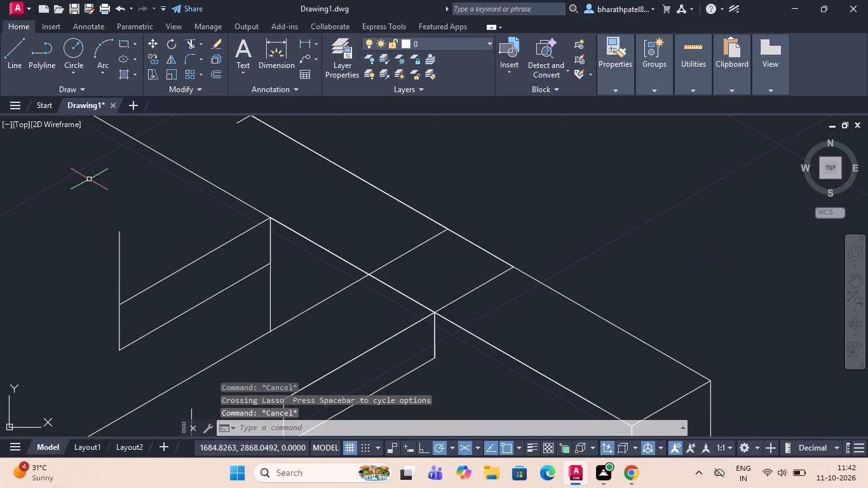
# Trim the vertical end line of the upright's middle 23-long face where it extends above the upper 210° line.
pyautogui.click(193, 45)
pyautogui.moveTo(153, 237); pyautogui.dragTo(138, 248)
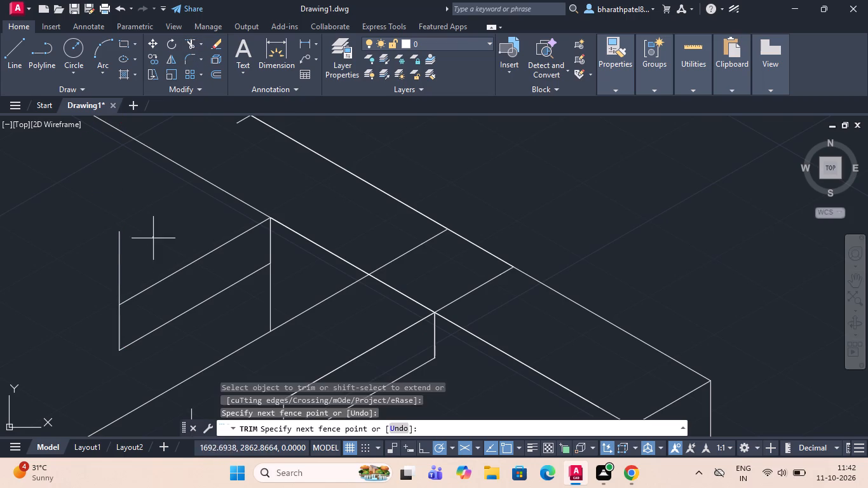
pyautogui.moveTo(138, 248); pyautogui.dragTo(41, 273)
# Draw a long line at 210° from the short mark nearer the middle of the upright's upper back edge, past the upright's far end.
pyautogui.scroll(-3, 41, 272)
pyautogui.scroll(-2, 145, 288)
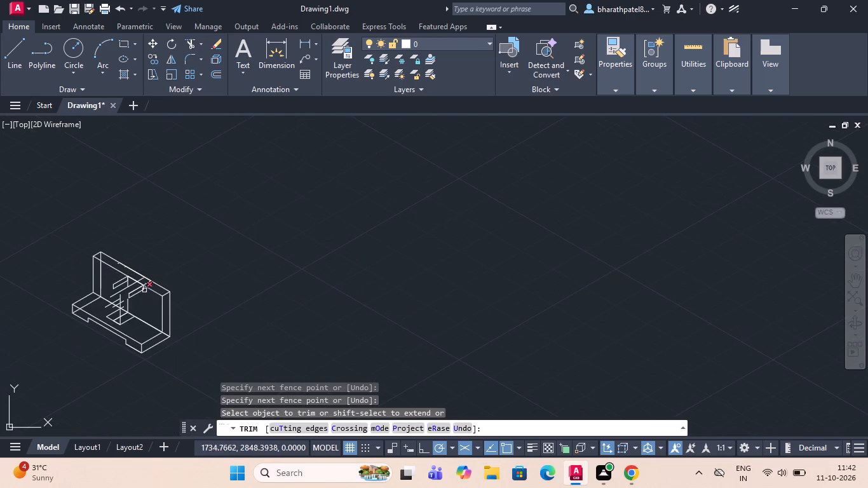
pyautogui.scroll(3, 102, 307)
pyautogui.scroll(-1, 172, 170)
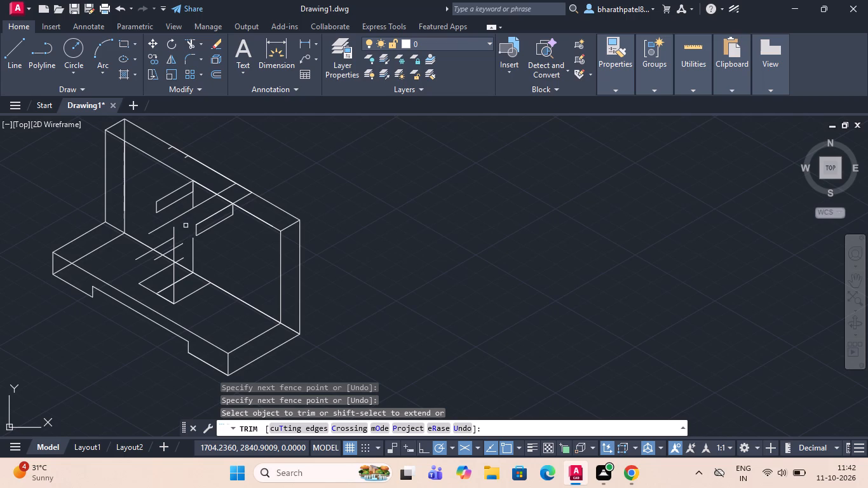
pyautogui.scroll(-1, 183, 204)
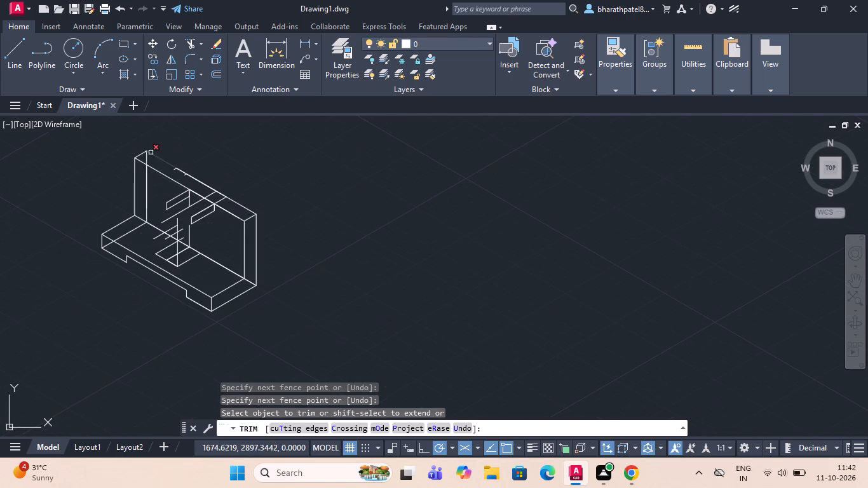
pyautogui.scroll(2, 151, 152)
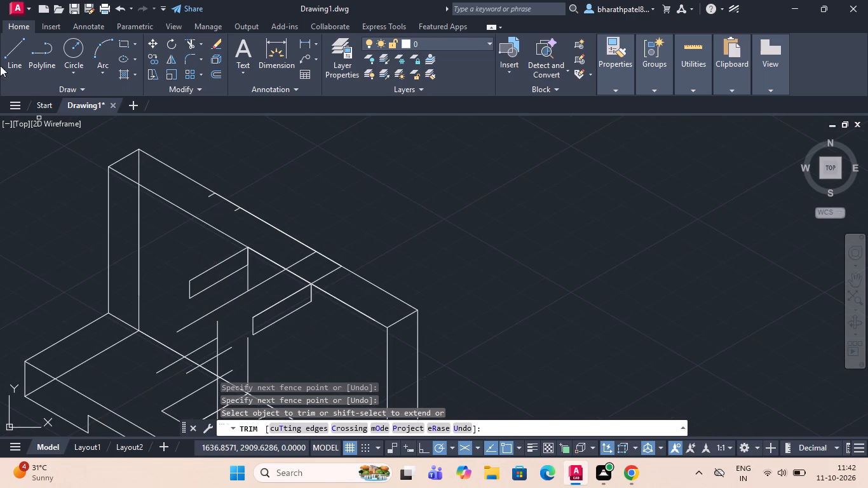
pyautogui.click(7, 53)
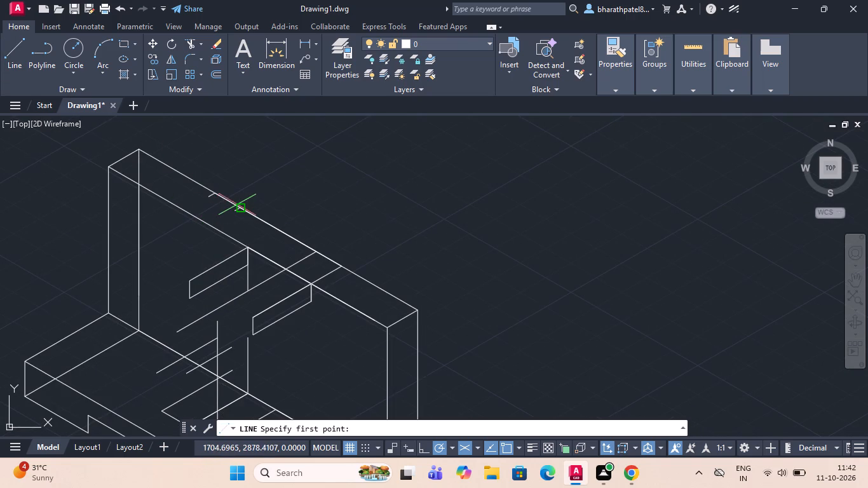
pyautogui.scroll(3, 238, 205)
pyautogui.click(242, 215)
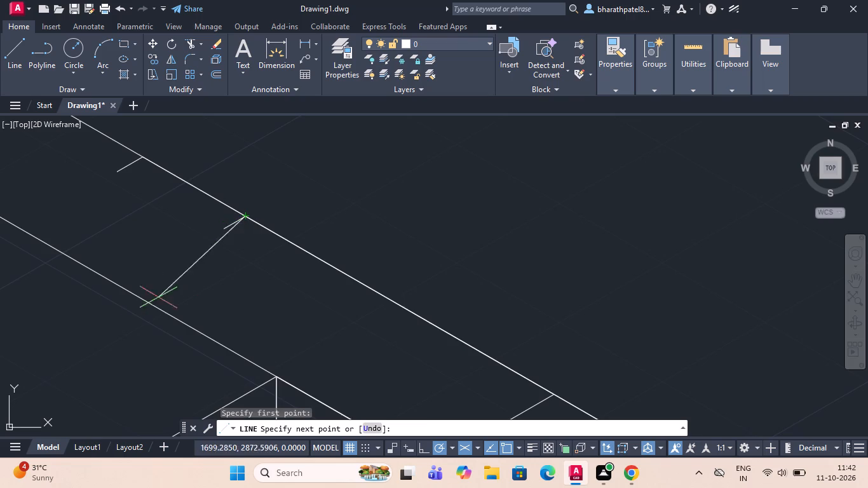
pyautogui.scroll(-4, 130, 307)
pyautogui.scroll(-1, 207, 271)
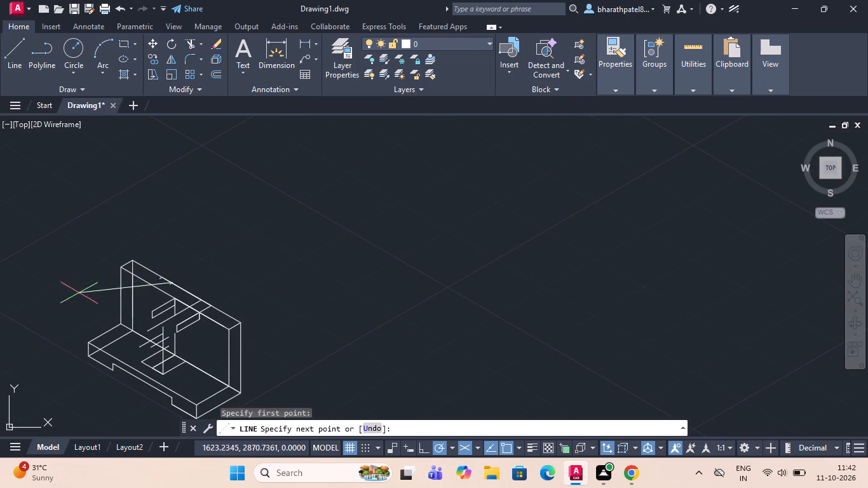
pyautogui.scroll(2, 86, 305)
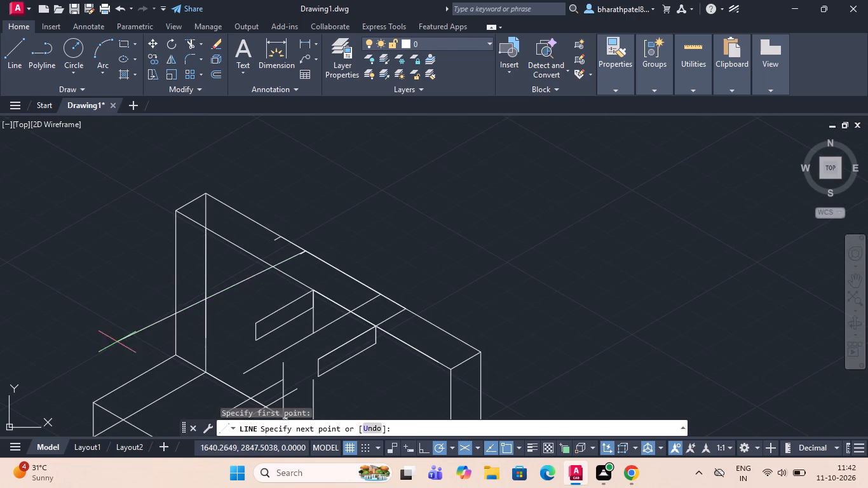
pyautogui.click(102, 365)
pyautogui.press('Escape')
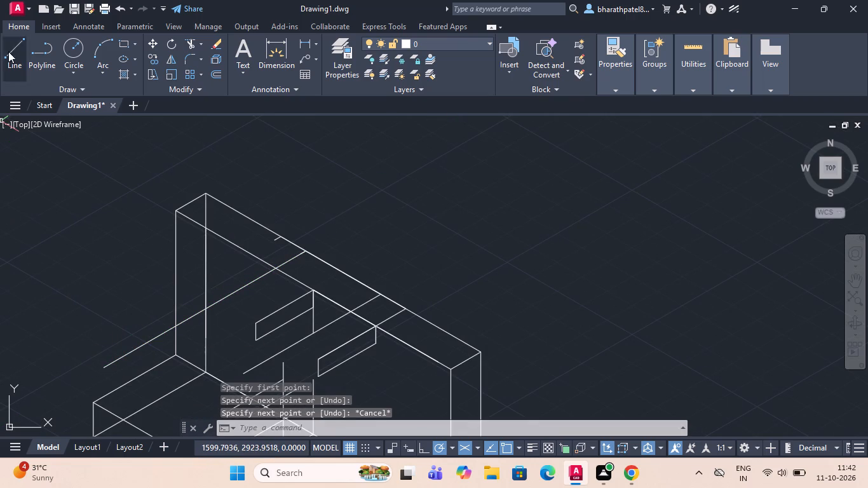
# Draw a parallel line about 109 long at 210° from the other short mark on the upright's upper back edge.
pyautogui.moveTo(18, 46); pyautogui.dragTo(132, 139)
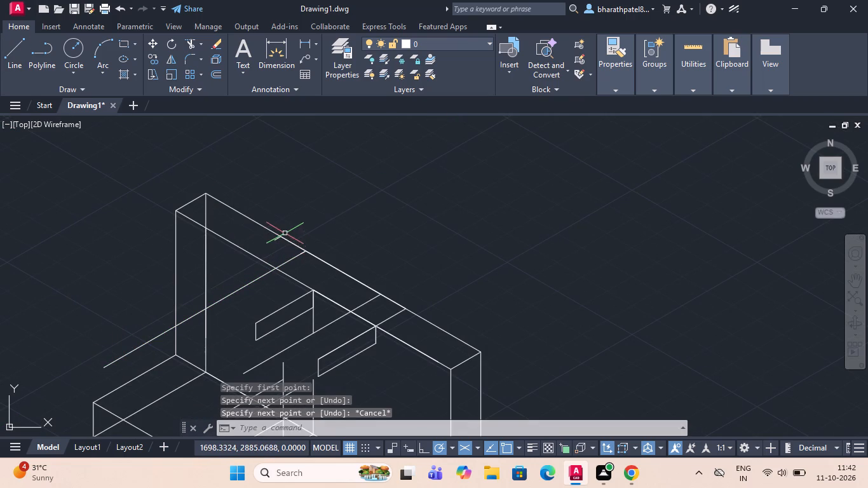
pyautogui.click(18, 54)
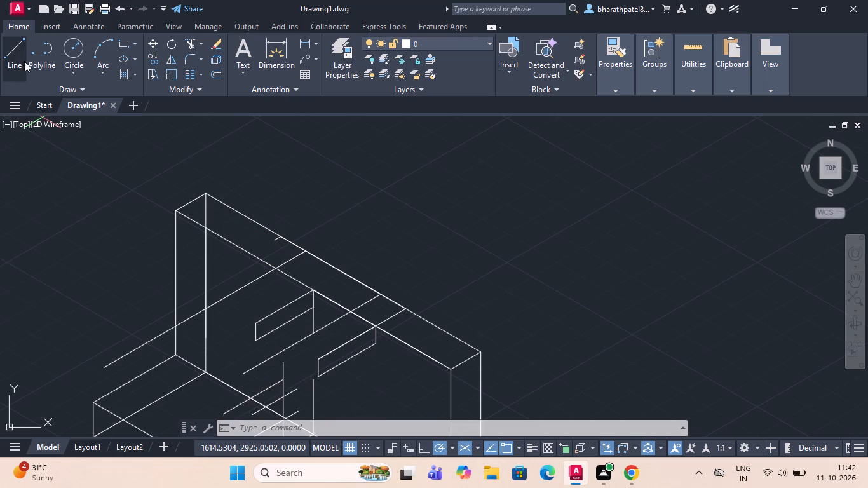
pyautogui.scroll(3, 282, 234)
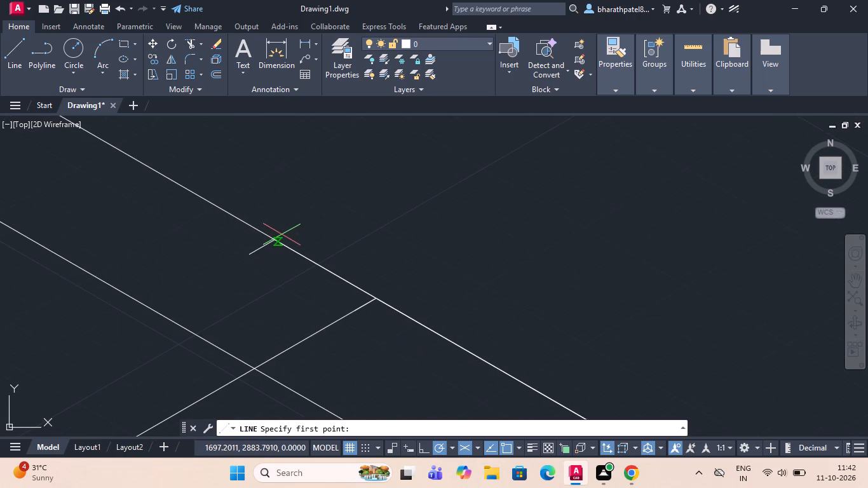
pyautogui.click(272, 237)
pyautogui.scroll(-4, 273, 236)
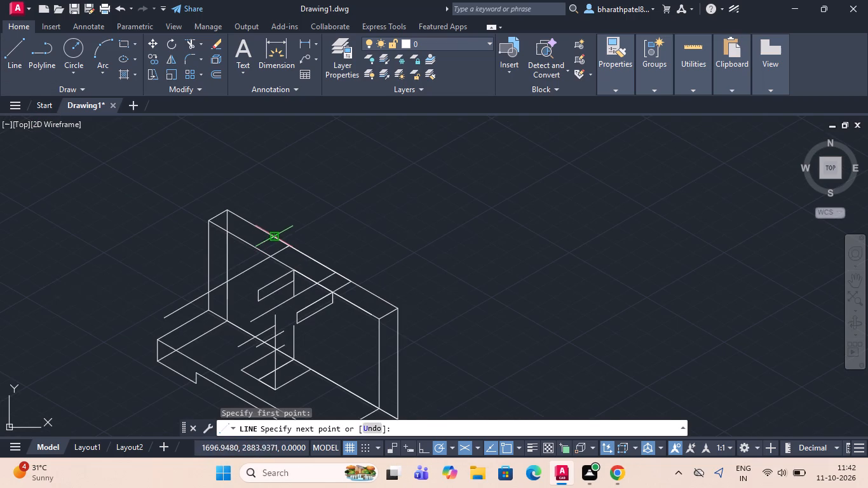
pyautogui.click(107, 329)
pyautogui.press('Escape')
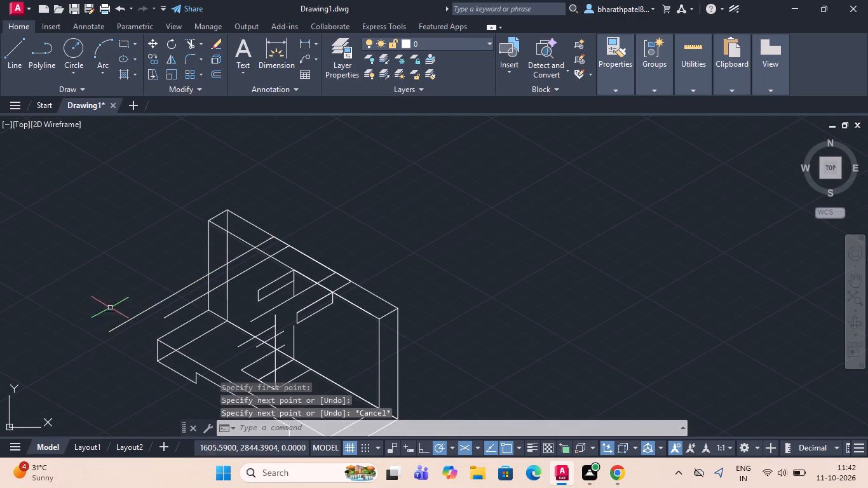
# Trim away both 210° lines and the vertical end line of the 23-long face at the upright's middle vertical.
pyautogui.click(195, 43)
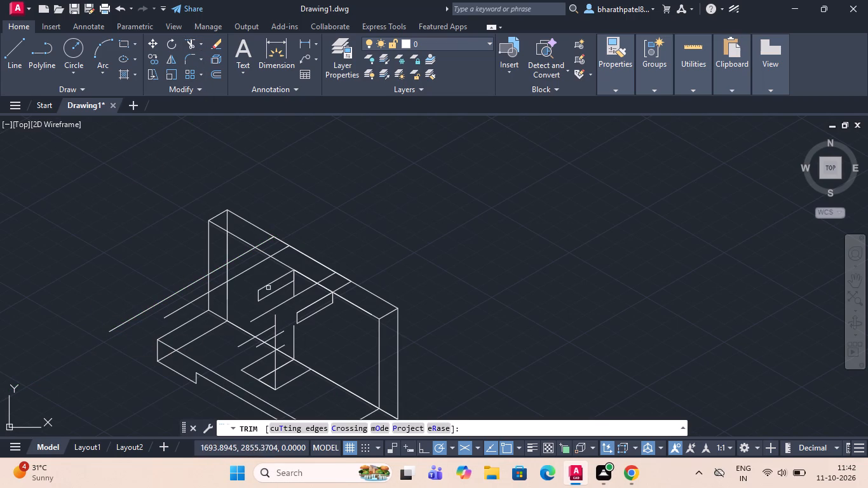
pyautogui.moveTo(268, 279); pyautogui.dragTo(269, 299)
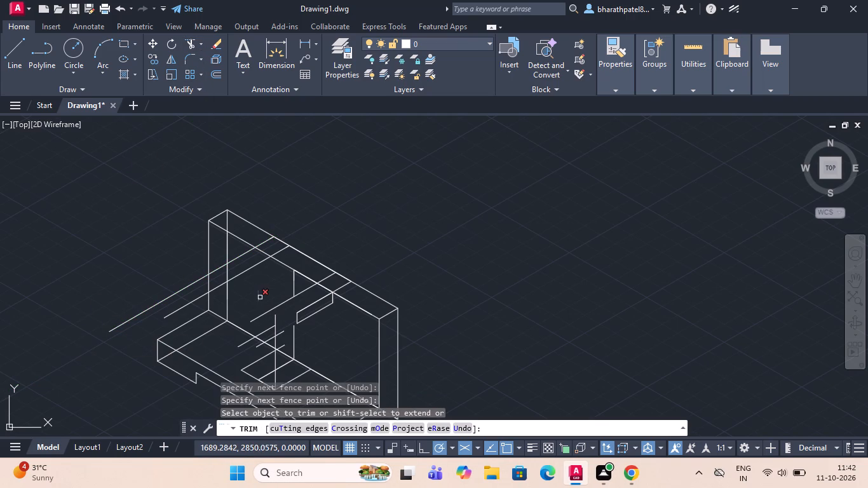
pyautogui.click(260, 297)
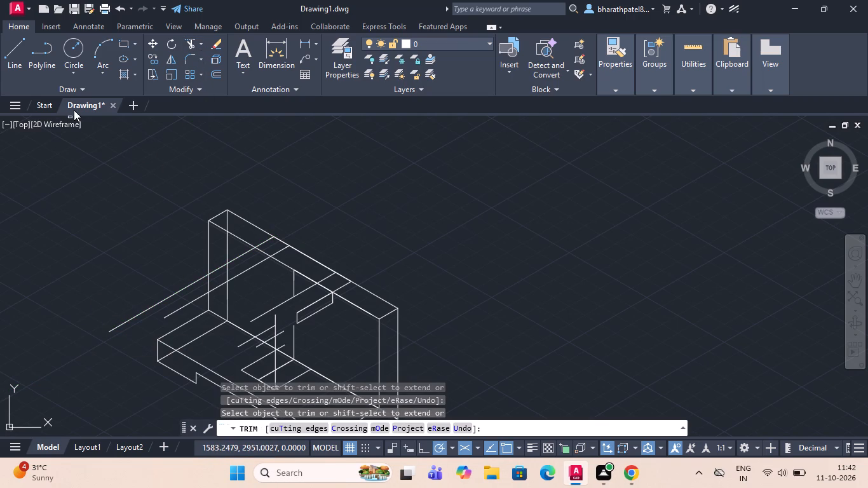
# Draw a line 23 long at 210° from where the projecting line nearer the middle crosses the upright's upper front edge.
pyautogui.click(18, 51)
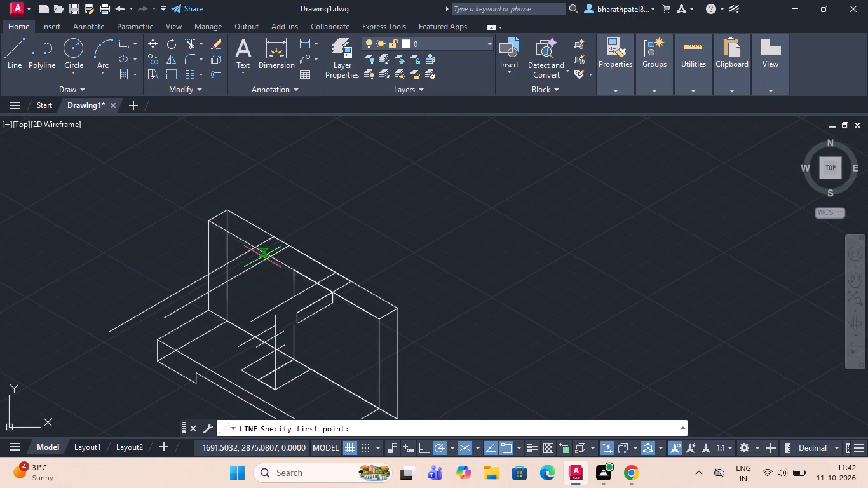
pyautogui.scroll(3, 266, 259)
pyautogui.click(281, 248)
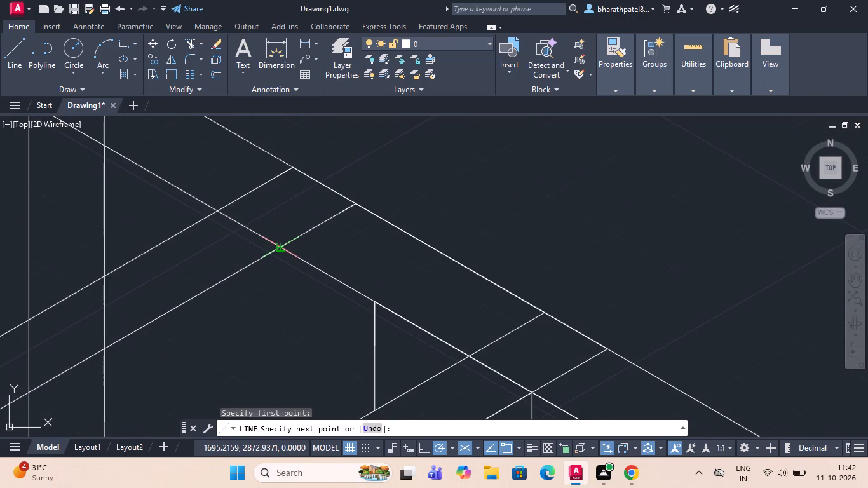
pyautogui.scroll(-4, 281, 248)
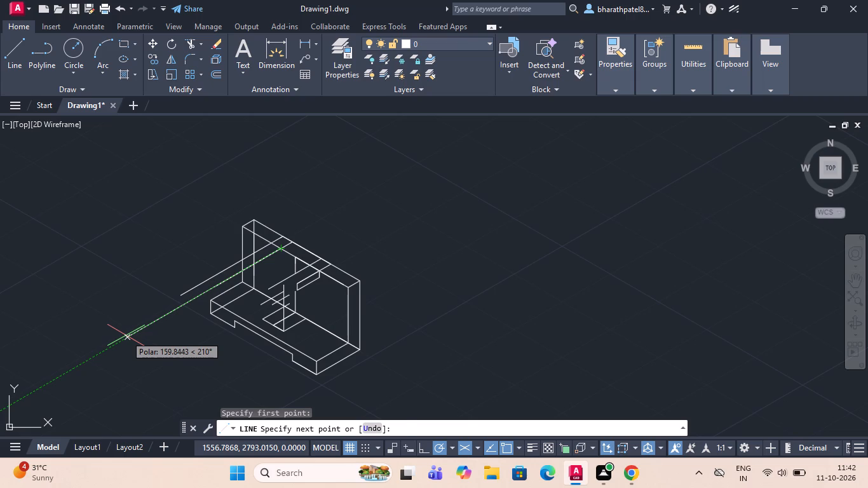
pyautogui.write('23')
pyautogui.press('Return')
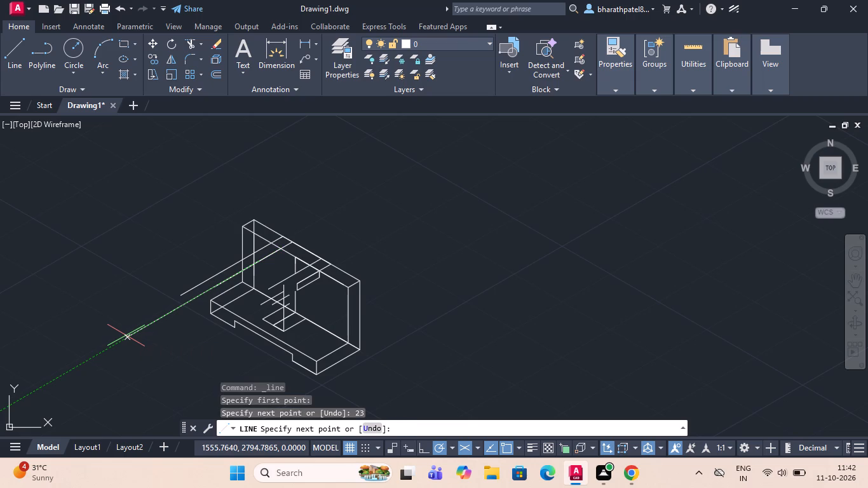
pyautogui.scroll(1, 252, 247)
pyautogui.scroll(-1, 253, 247)
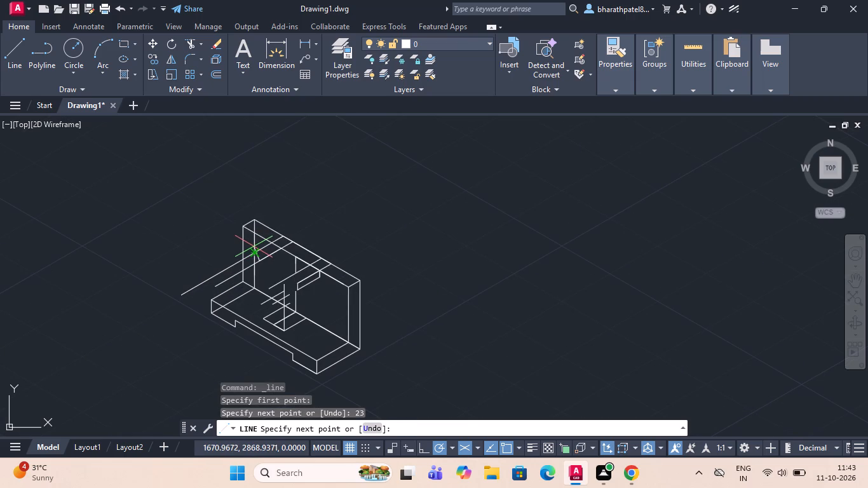
pyautogui.scroll(4, 254, 247)
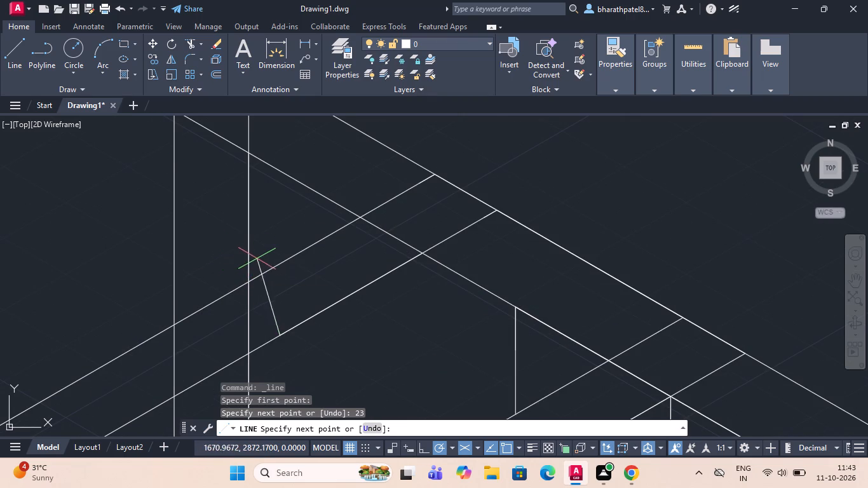
pyautogui.scroll(3, 239, 266)
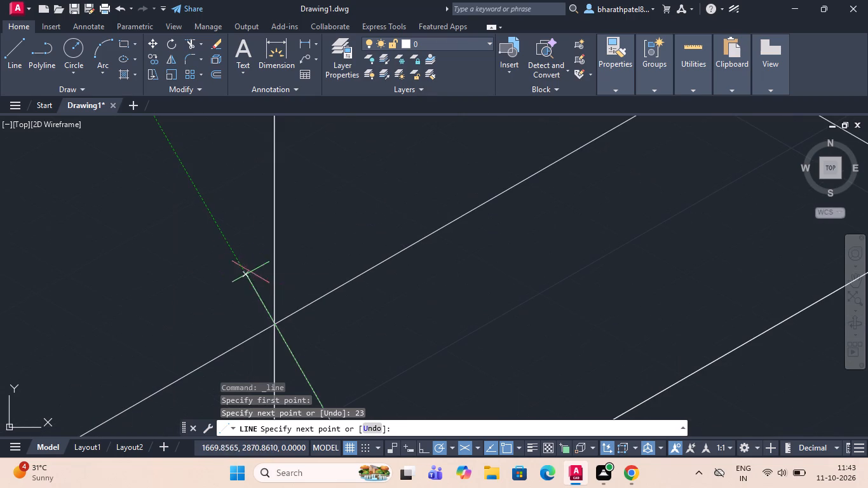
pyautogui.press('Escape')
# Draw a line 23 long at 210° from the farther projecting line's front-edge crossing, continuing diagonally down across the parallel projecting line.
pyautogui.scroll(-2, 313, 336)
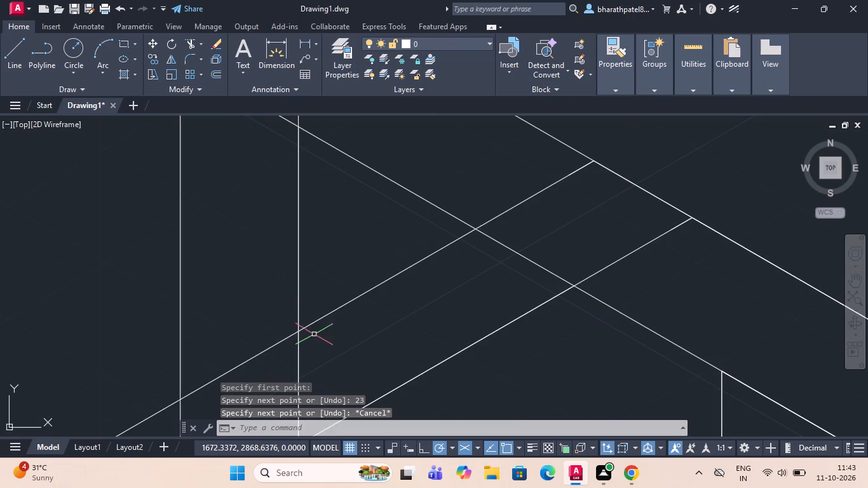
pyautogui.scroll(-2, 320, 316)
pyautogui.moveTo(6, 51); pyautogui.dragTo(7, 51)
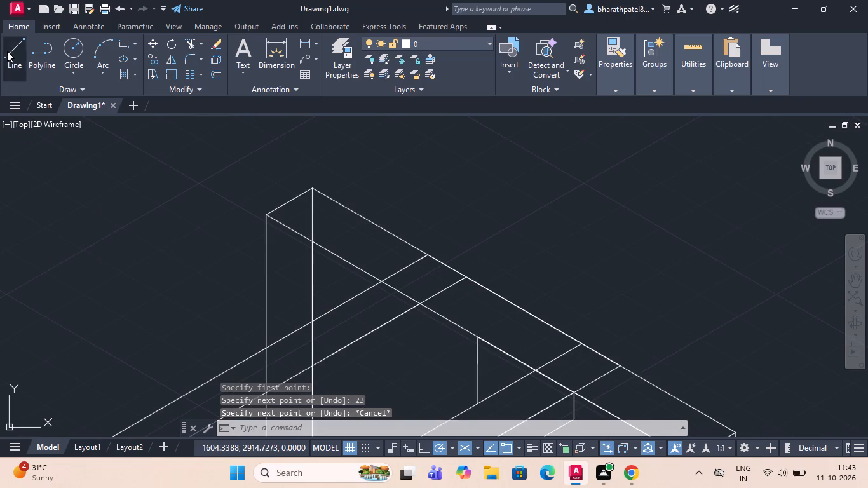
pyautogui.moveTo(7, 51); pyautogui.dragTo(67, 91)
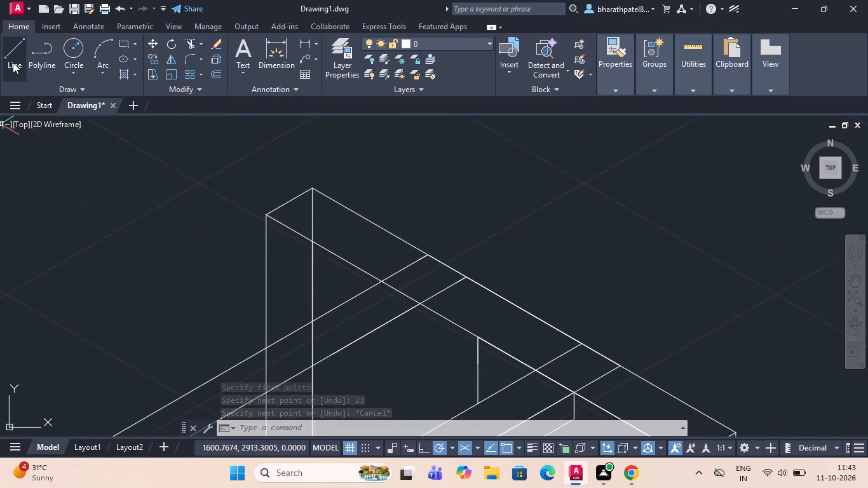
pyautogui.click(13, 62)
pyautogui.moveTo(384, 281); pyautogui.dragTo(332, 296)
pyautogui.scroll(-3, 114, 378)
pyautogui.scroll(-3, 345, 315)
pyautogui.scroll(4, 229, 345)
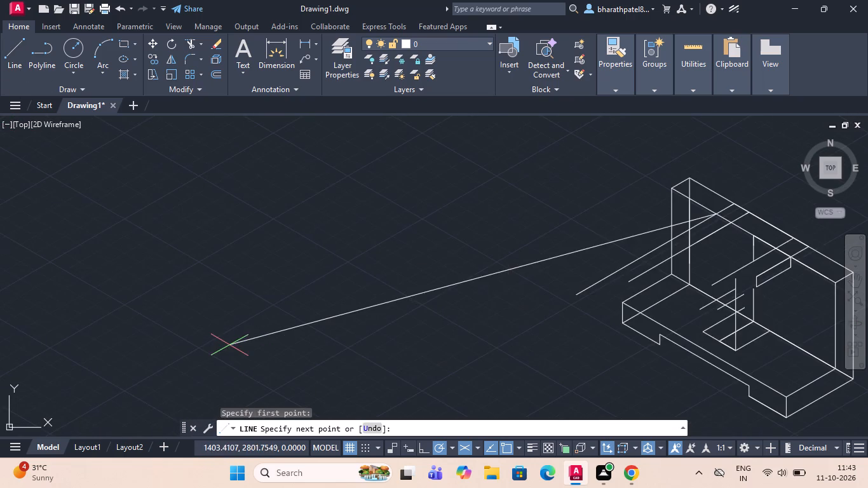
pyautogui.scroll(-2, 229, 345)
pyautogui.scroll(3, 407, 323)
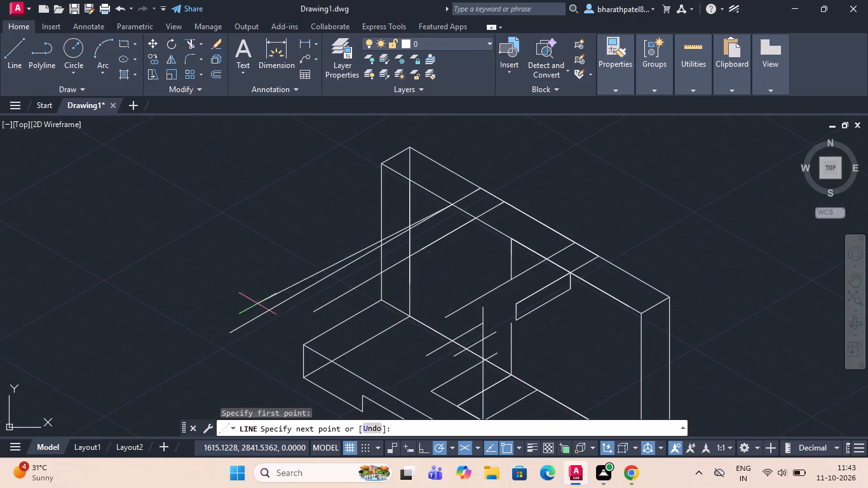
pyautogui.write('23')
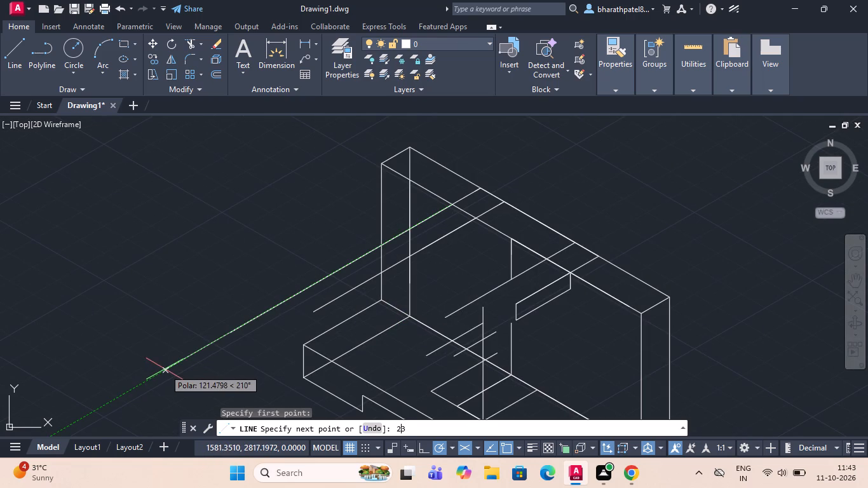
pyautogui.press('Return')
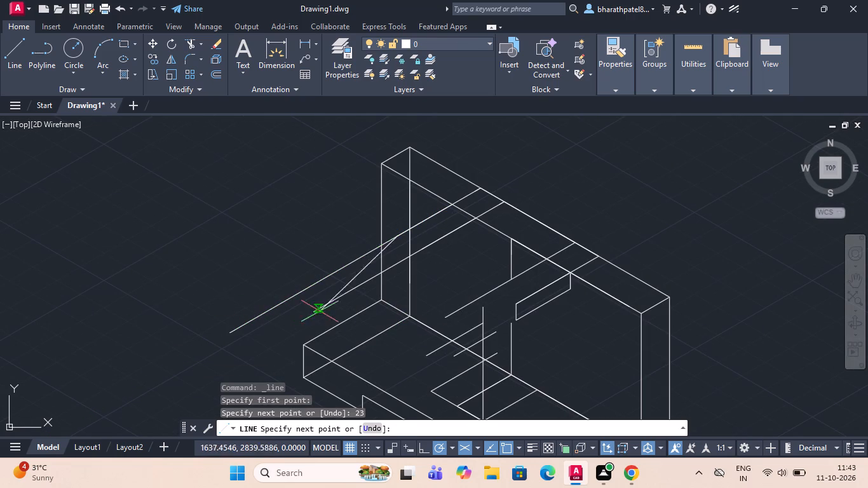
pyautogui.click(421, 279)
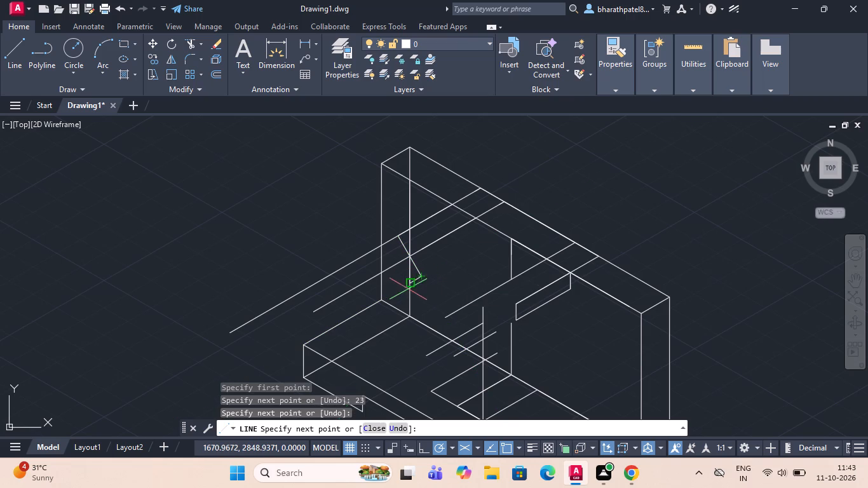
pyautogui.press('Escape')
# Draw a line 23 long at 210° from the nearer projecting line's front-edge crossing, continuing across to just past the parallel projecting line.
pyautogui.click(10, 59)
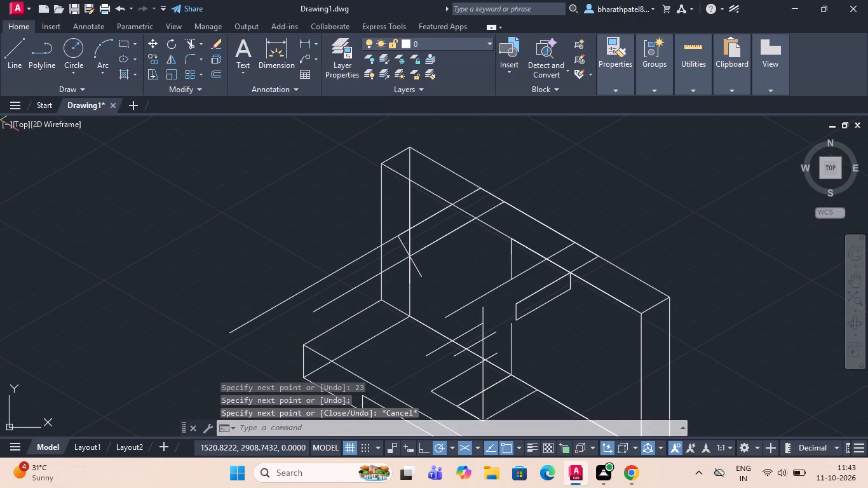
pyautogui.click(477, 220)
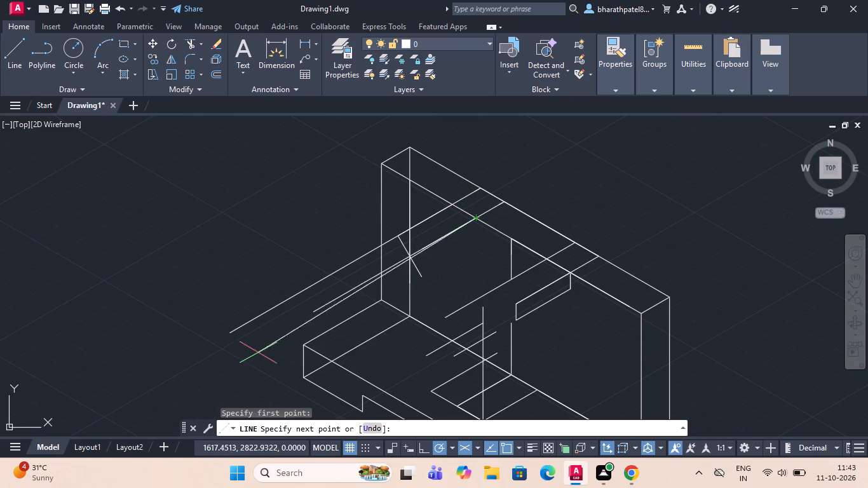
pyautogui.write('23')
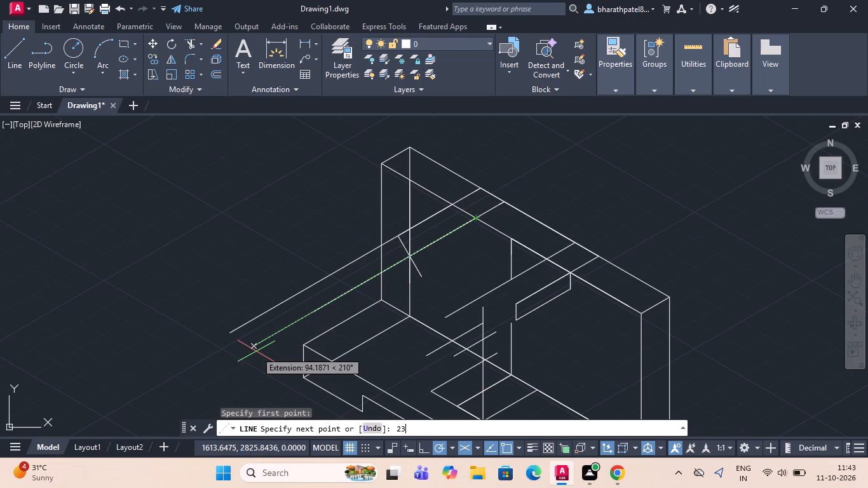
pyautogui.press('Return')
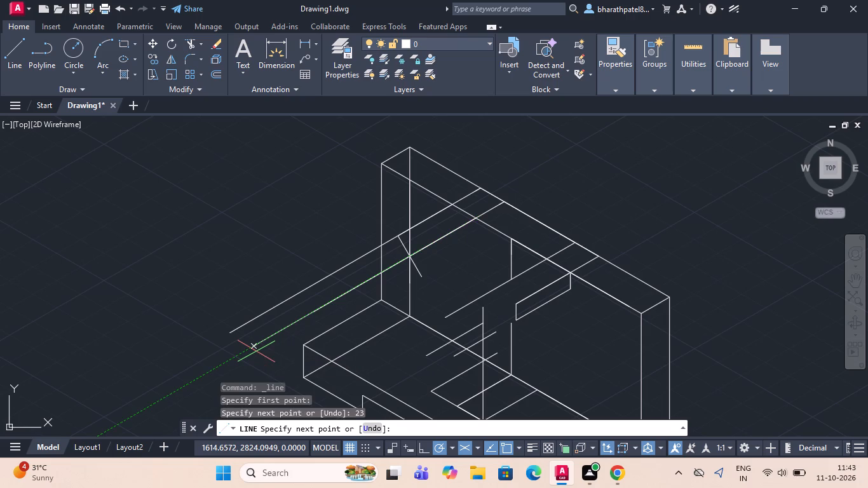
pyautogui.scroll(2, 388, 234)
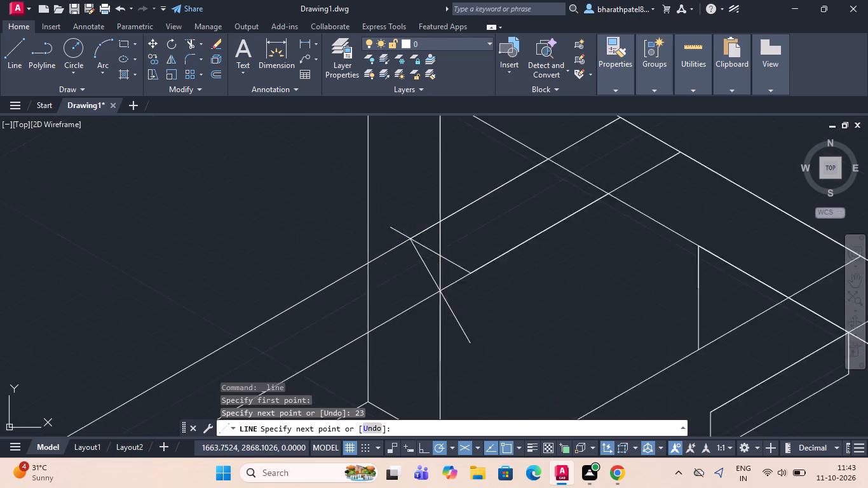
pyautogui.scroll(2, 388, 234)
pyautogui.click(433, 241)
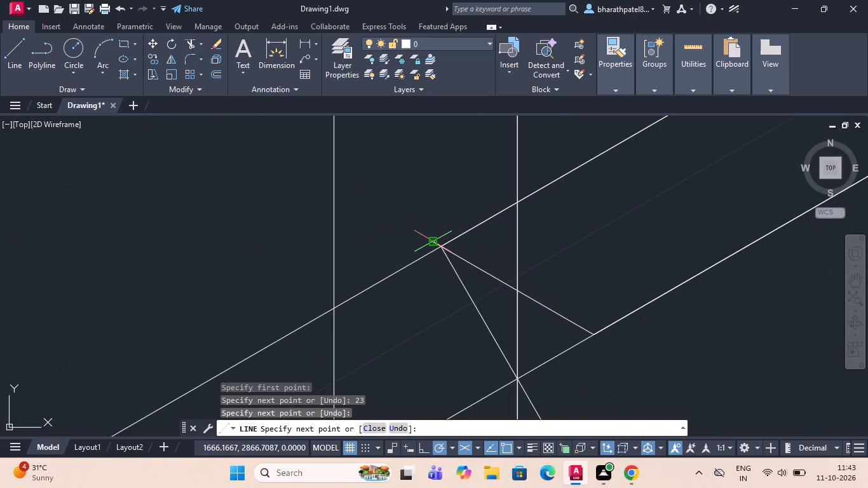
pyautogui.press('Escape')
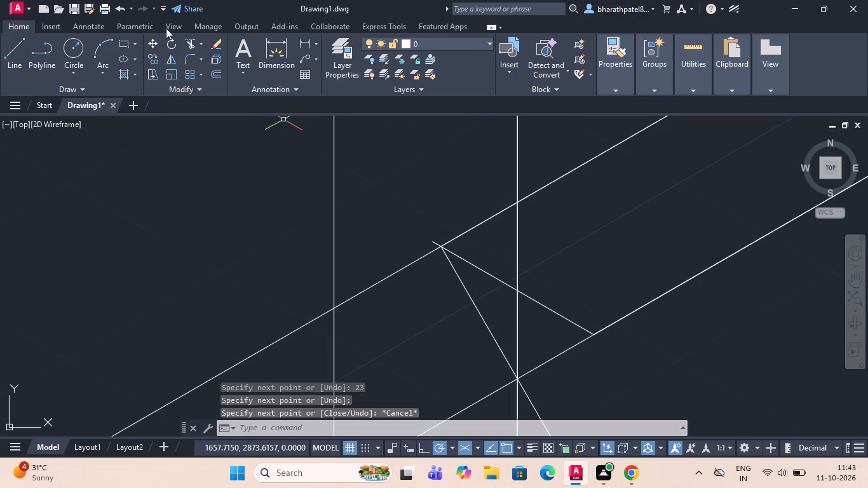
# Trim the end edge's overshoot, the stray diagonal, and both projecting lines beyond the 23-long projection near the upright's rear end.
pyautogui.click(191, 43)
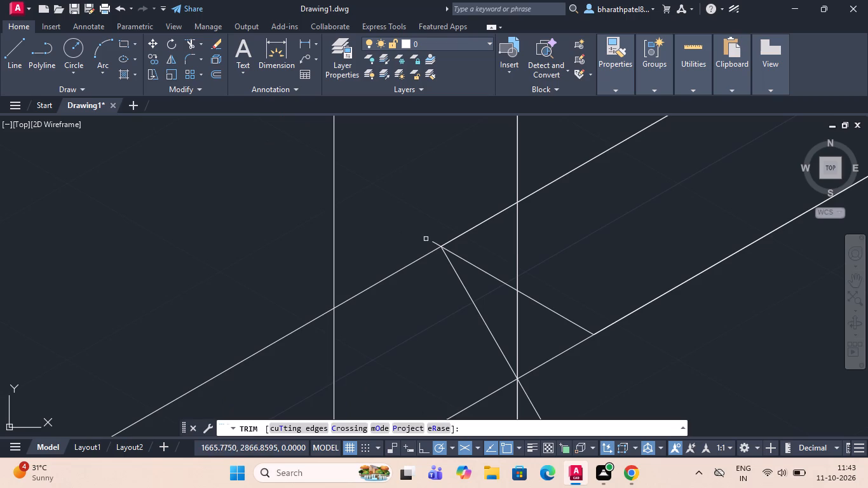
pyautogui.click(434, 246)
pyautogui.click(439, 236)
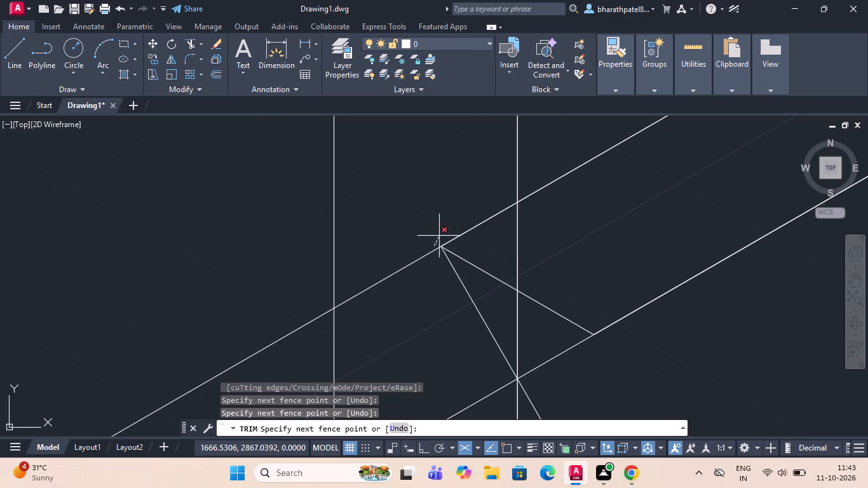
pyautogui.moveTo(379, 244); pyautogui.dragTo(421, 336)
pyautogui.moveTo(482, 293); pyautogui.dragTo(403, 378)
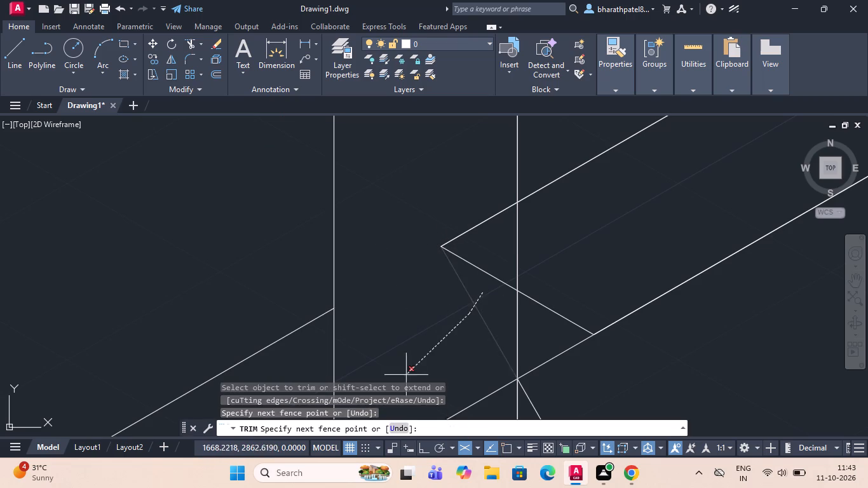
pyautogui.moveTo(403, 378); pyautogui.dragTo(403, 379)
pyautogui.moveTo(553, 336); pyautogui.dragTo(578, 393)
pyautogui.scroll(-3, 577, 384)
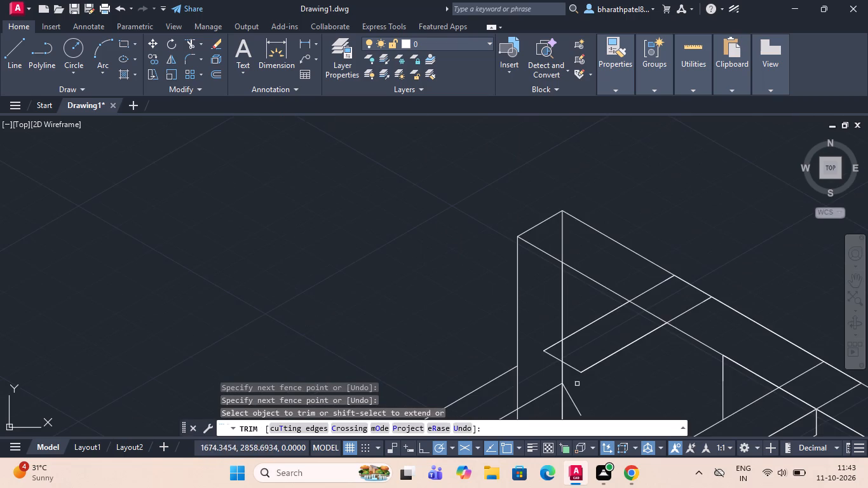
pyautogui.scroll(-2, 491, 327)
pyautogui.scroll(3, 532, 395)
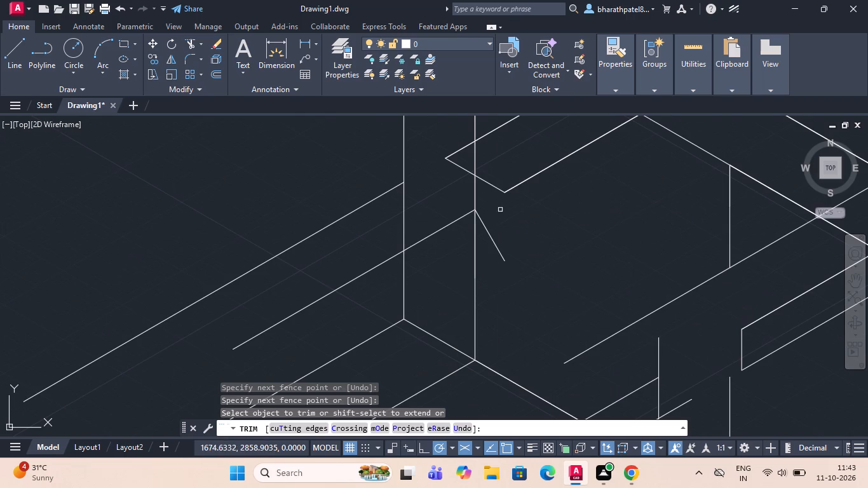
pyautogui.moveTo(501, 213); pyautogui.dragTo(484, 252)
pyautogui.moveTo(428, 219); pyautogui.dragTo(443, 324)
pyautogui.moveTo(315, 193); pyautogui.dragTo(330, 316)
pyautogui.scroll(-3, 330, 317)
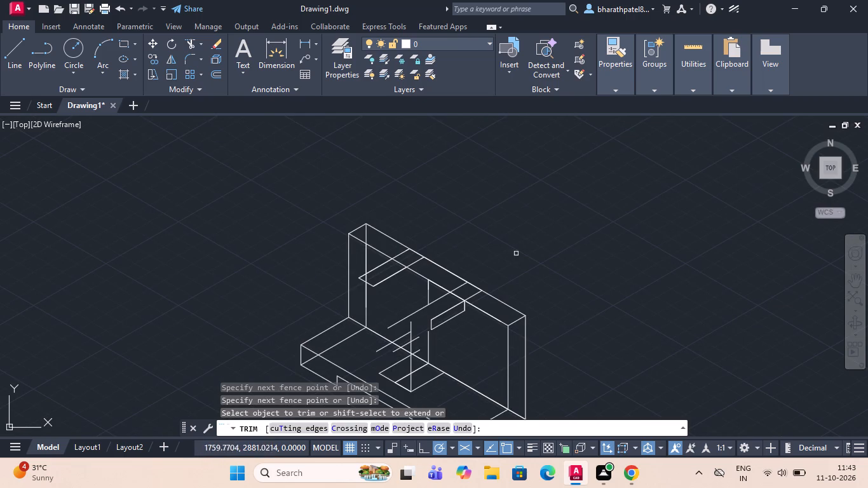
pyautogui.scroll(-1, 522, 252)
pyautogui.scroll(1, 478, 346)
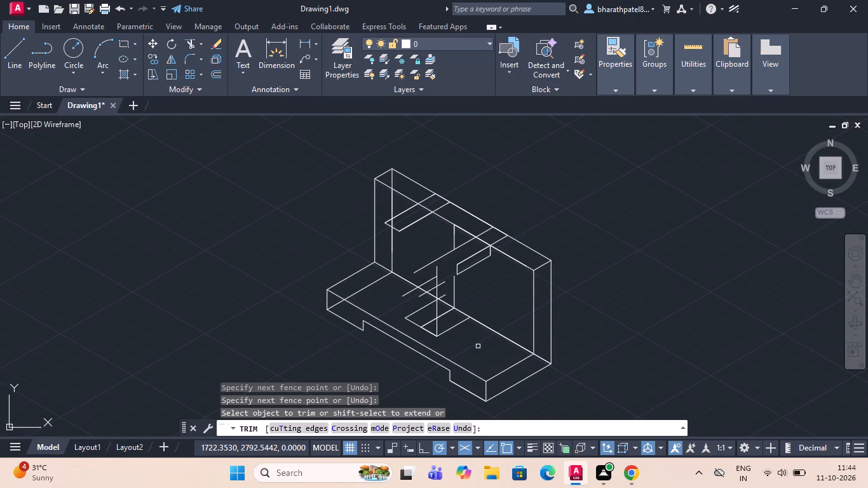
# Draw a line 23 long at 210° from the top of the second projection's short front-face vertical, adding a short end segment toward the parallel line.
pyautogui.click(4, 68)
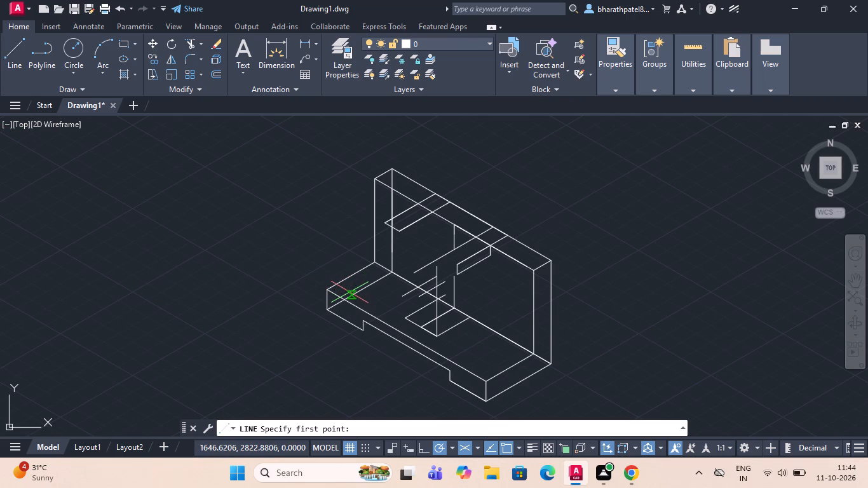
pyautogui.click(7, 67)
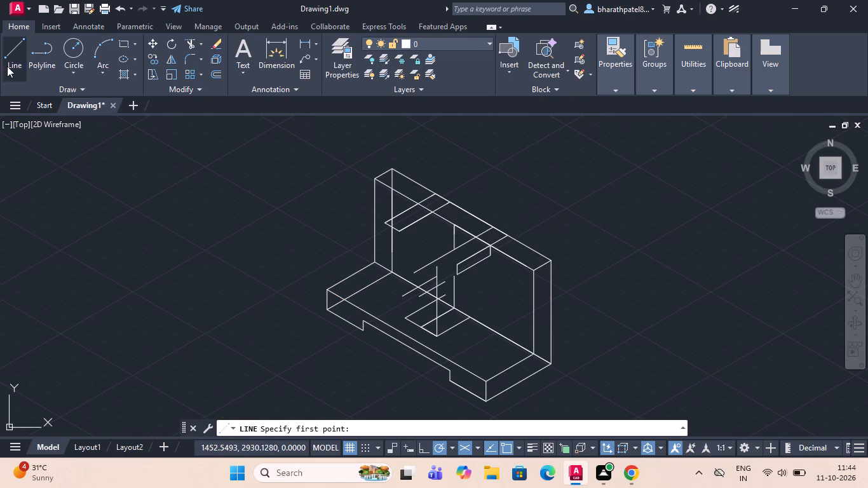
pyautogui.scroll(4, 484, 246)
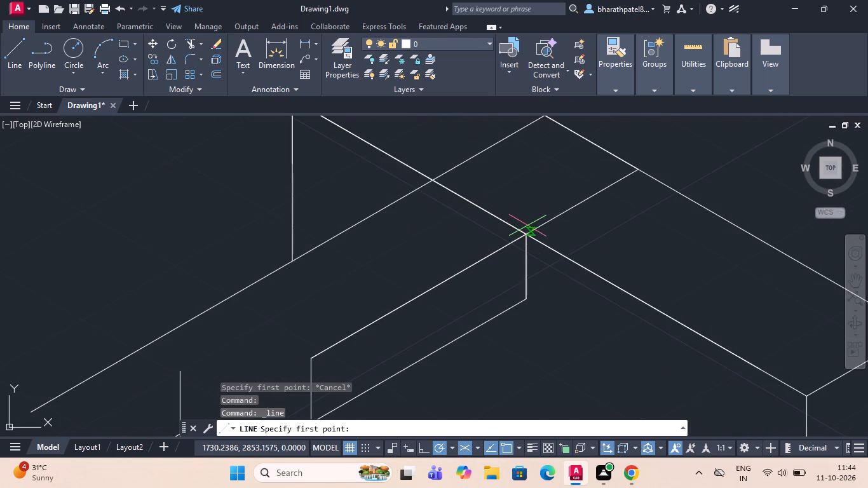
pyautogui.click(527, 236)
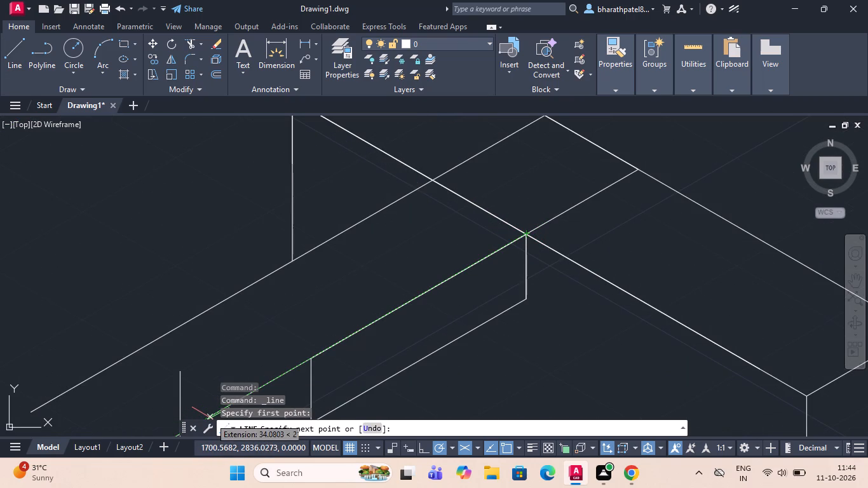
pyautogui.write('23')
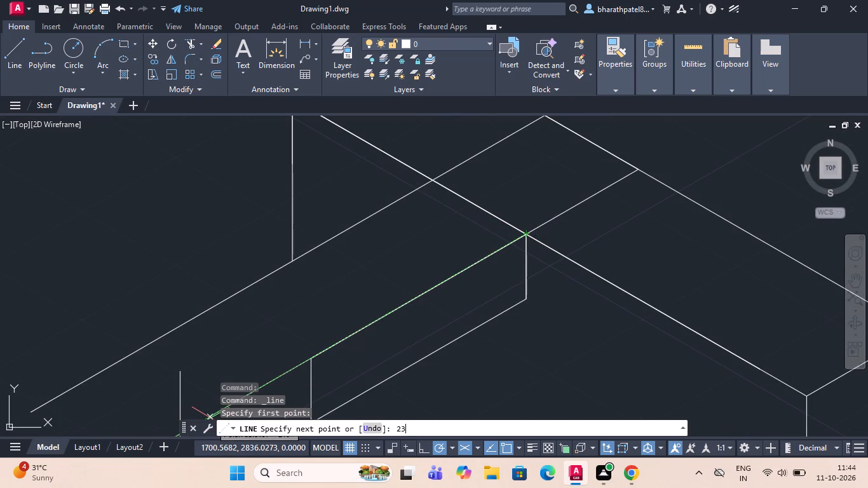
pyautogui.press('Return')
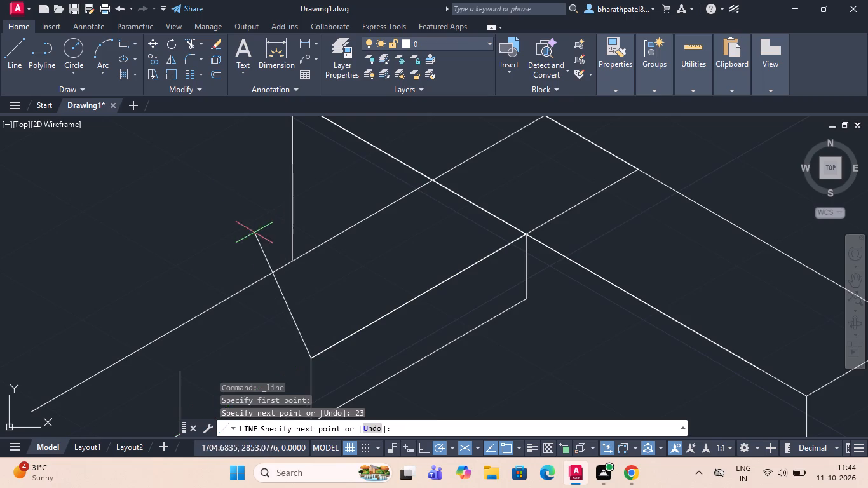
pyautogui.click(280, 335)
pyautogui.press('Escape')
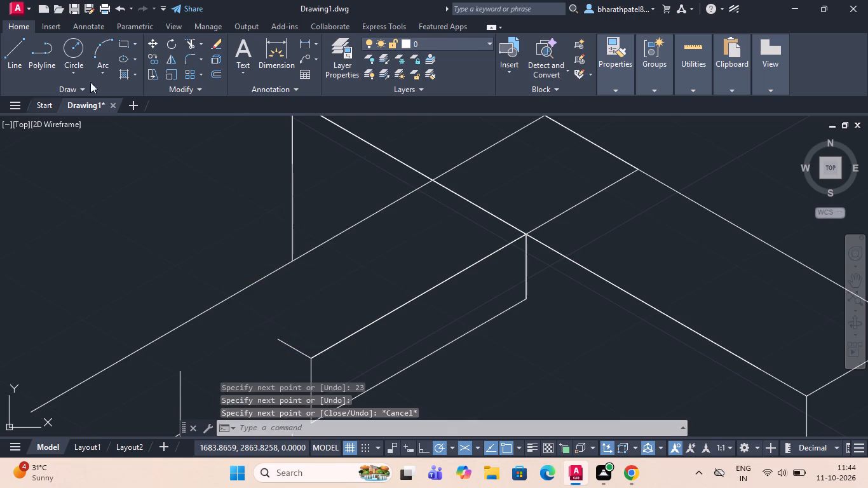
# Draw a line 23 long at 210° from the parallel projecting line's front-edge crossing, and join its end to the second projection's outer corner.
pyautogui.moveTo(10, 43); pyautogui.dragTo(28, 50)
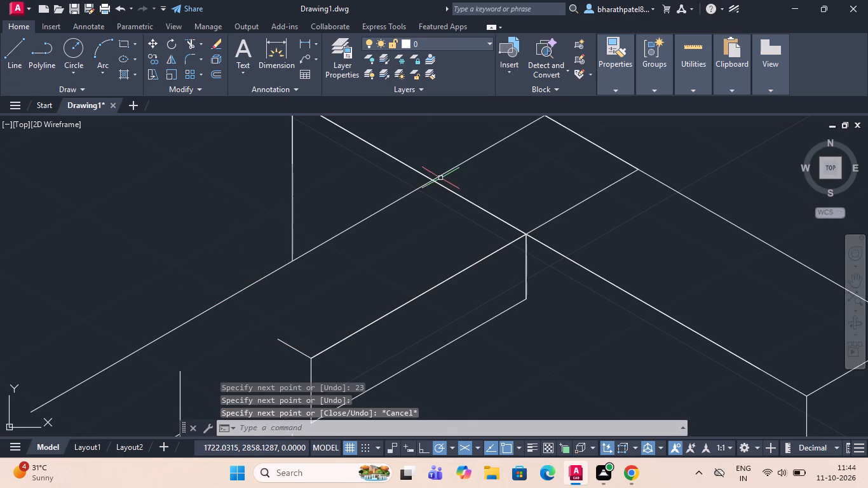
pyautogui.click(12, 53)
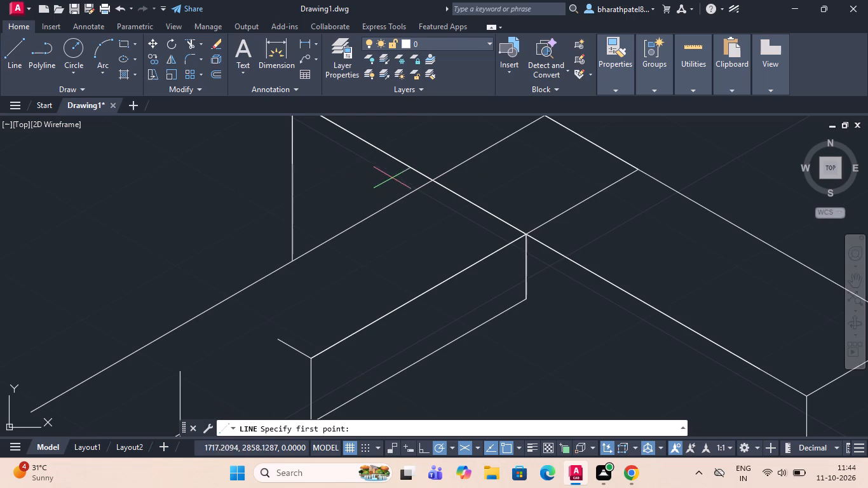
pyautogui.click(437, 179)
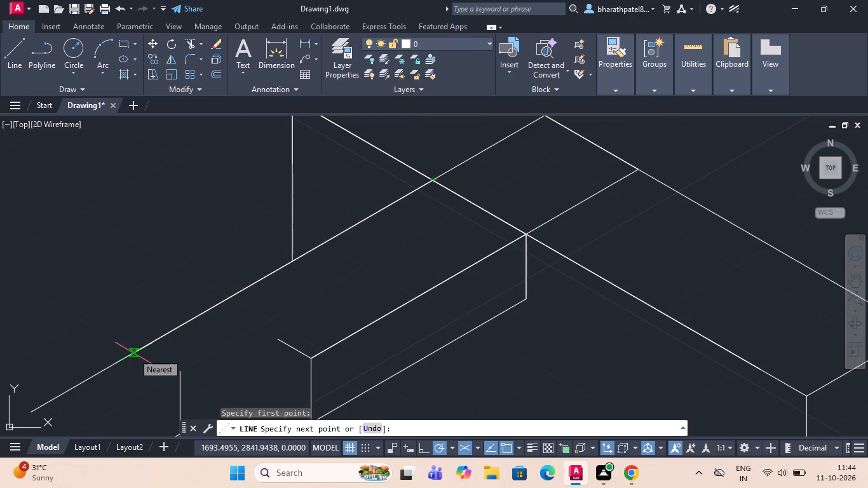
pyautogui.write('23')
pyautogui.press('Return')
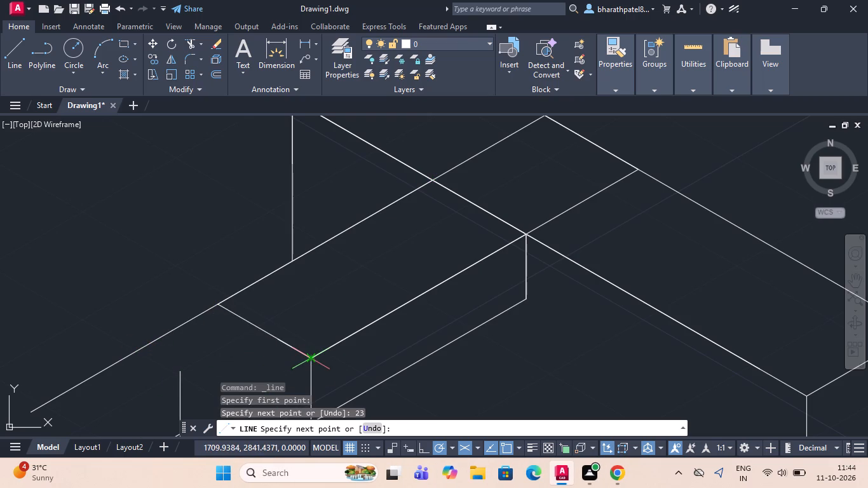
pyautogui.scroll(3, 308, 357)
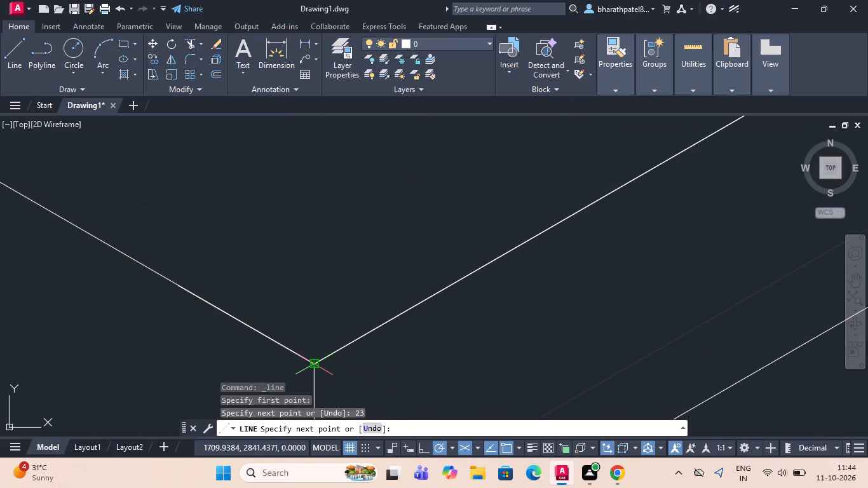
pyautogui.click(313, 360)
pyautogui.press('Escape')
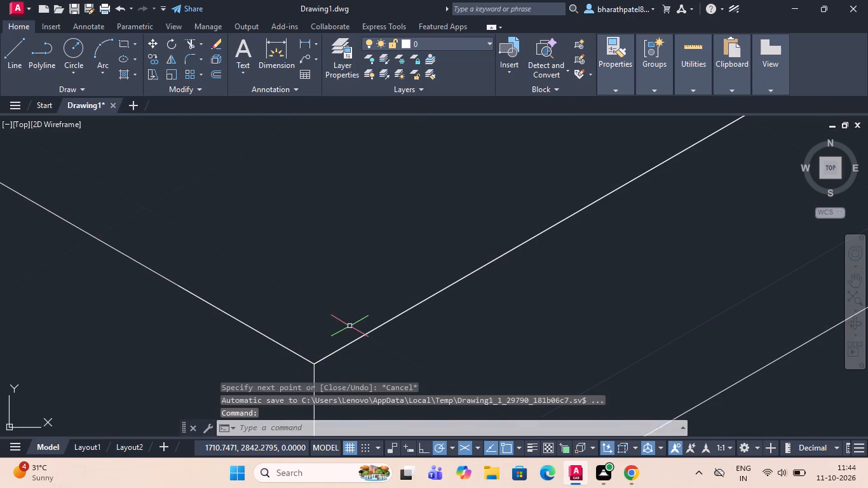
# Trim the projecting line's excess beyond the second projection's end edge.
pyautogui.scroll(-5, 349, 323)
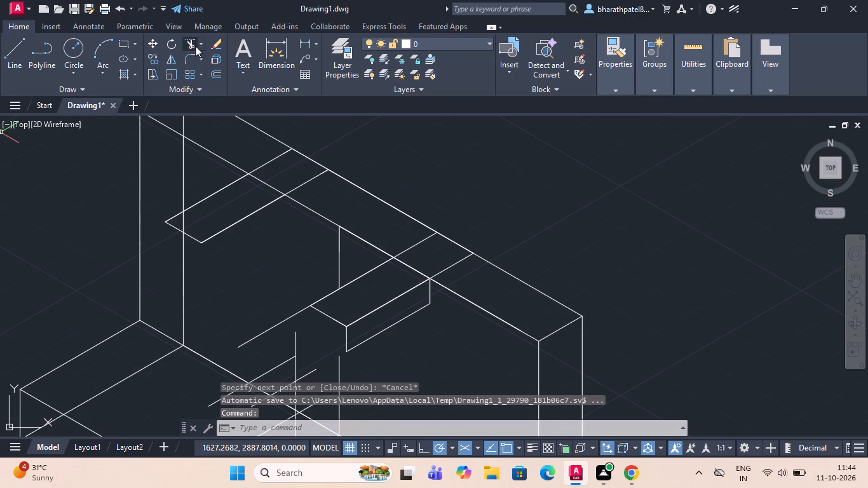
pyautogui.click(195, 45)
pyautogui.moveTo(266, 313); pyautogui.dragTo(285, 343)
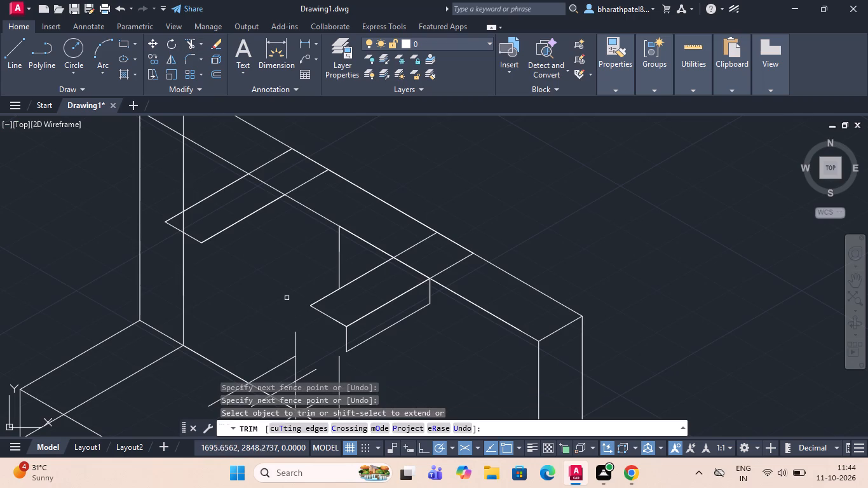
# Trim the leftover pieces of the vertical construction lines and short 210° lines between the second projection and the base.
pyautogui.scroll(-2, 298, 277)
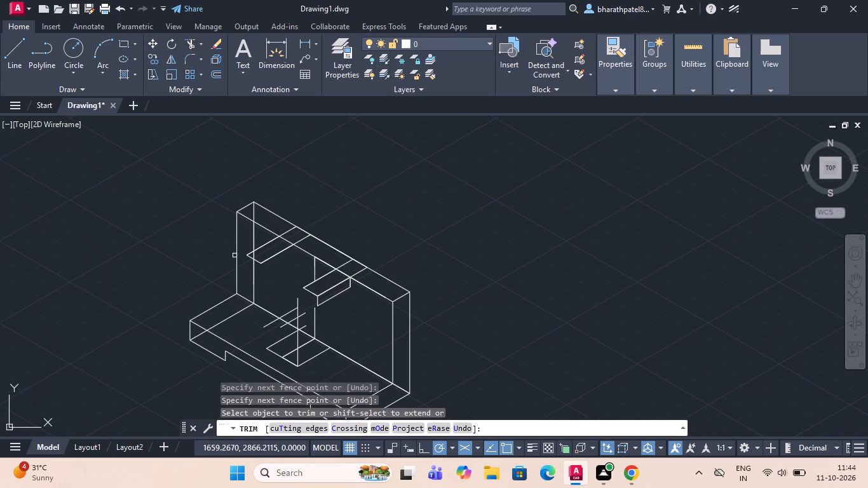
pyautogui.click(314, 274)
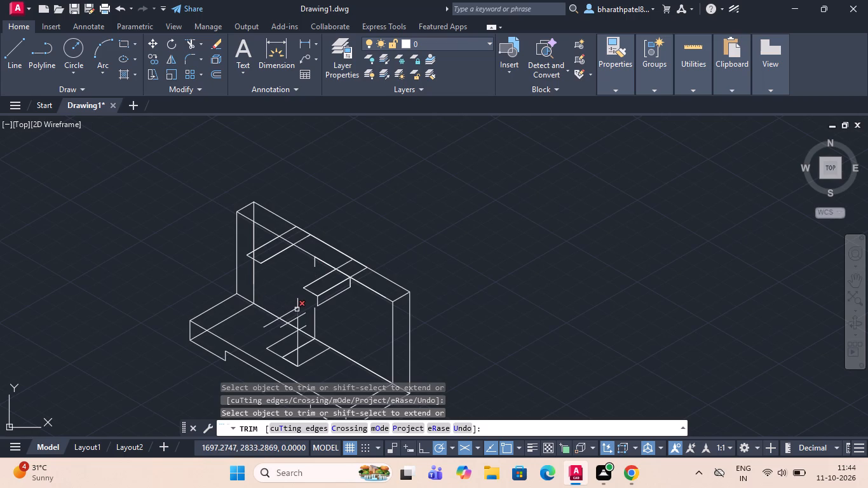
pyautogui.click(297, 304)
pyautogui.click(297, 310)
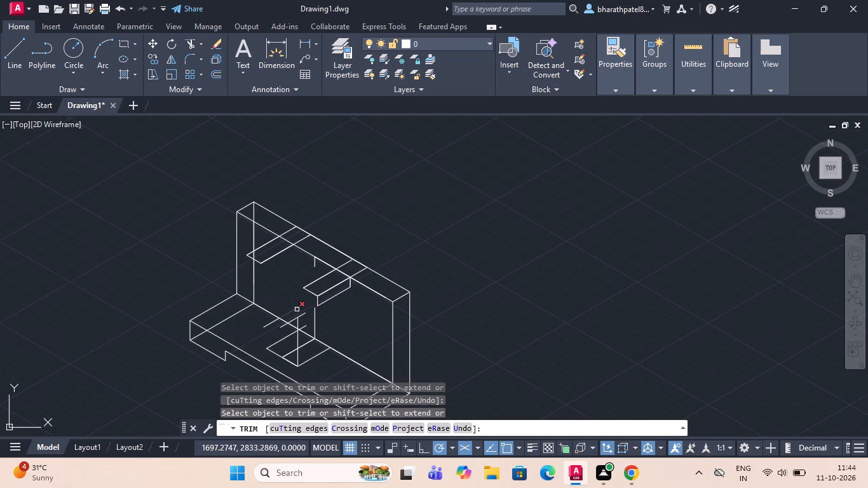
pyautogui.click(294, 312)
pyautogui.moveTo(294, 317); pyautogui.dragTo(304, 322)
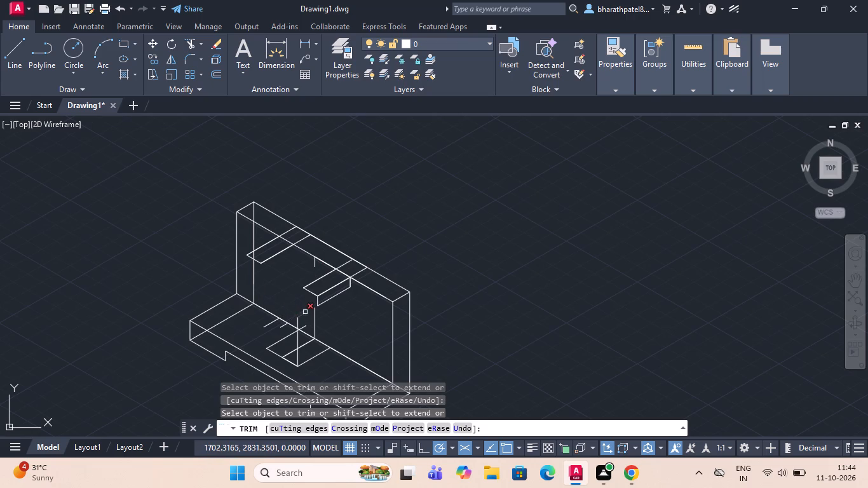
pyautogui.click(305, 312)
pyautogui.click(296, 320)
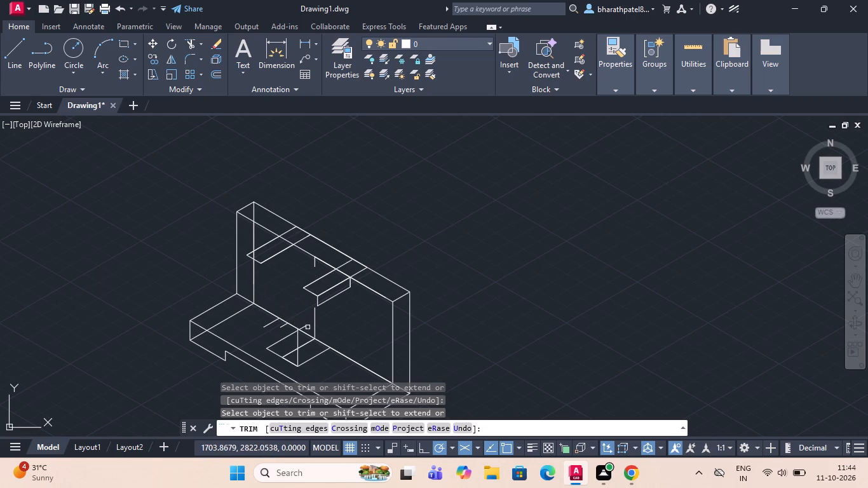
pyautogui.click(304, 328)
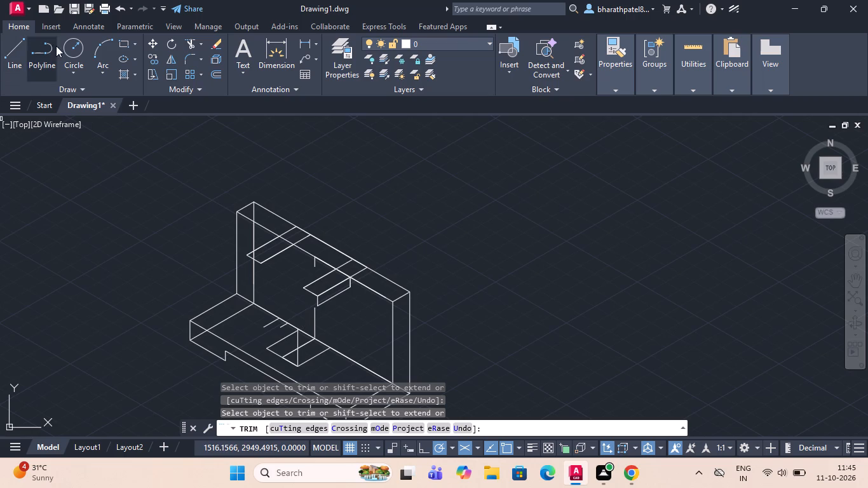
# Draw a line joining the outer corners of the two projections' facing edges, bridging the gap between their ends.
pyautogui.click(1, 56)
pyautogui.click(13, 60)
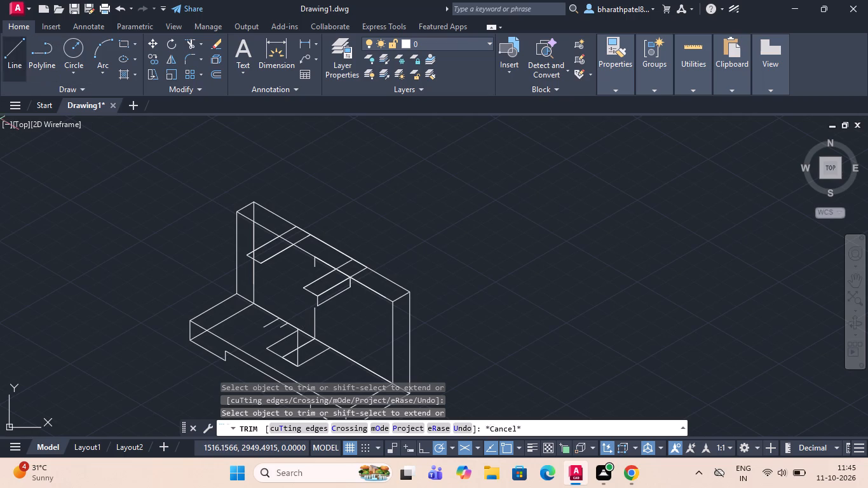
pyautogui.scroll(-2, 289, 224)
pyautogui.scroll(2, 279, 236)
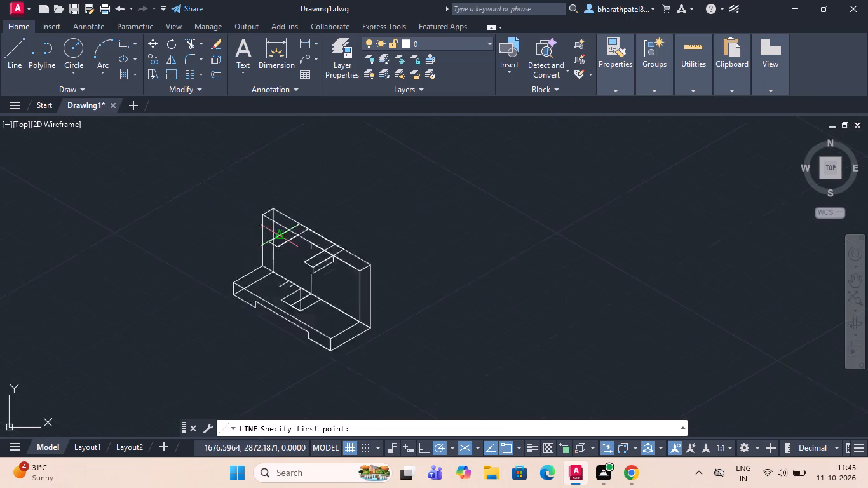
pyautogui.scroll(1, 279, 236)
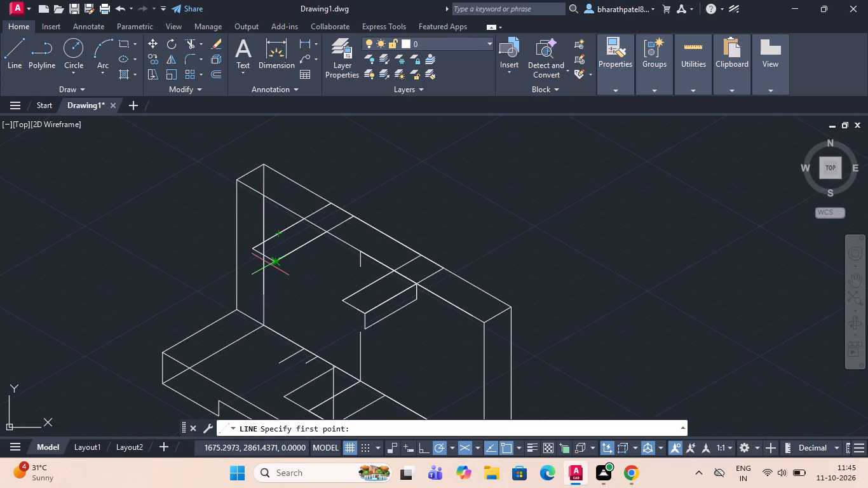
pyautogui.scroll(5, 273, 261)
pyautogui.click(278, 261)
pyautogui.scroll(-5, 278, 261)
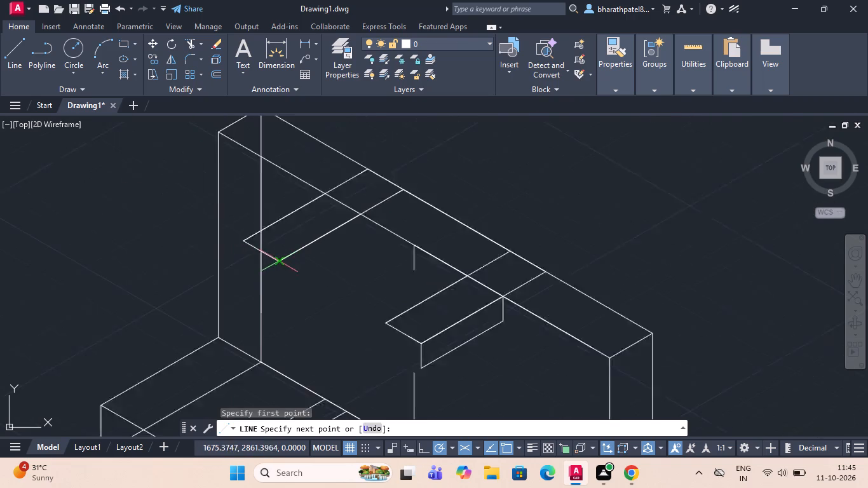
pyautogui.scroll(5, 321, 284)
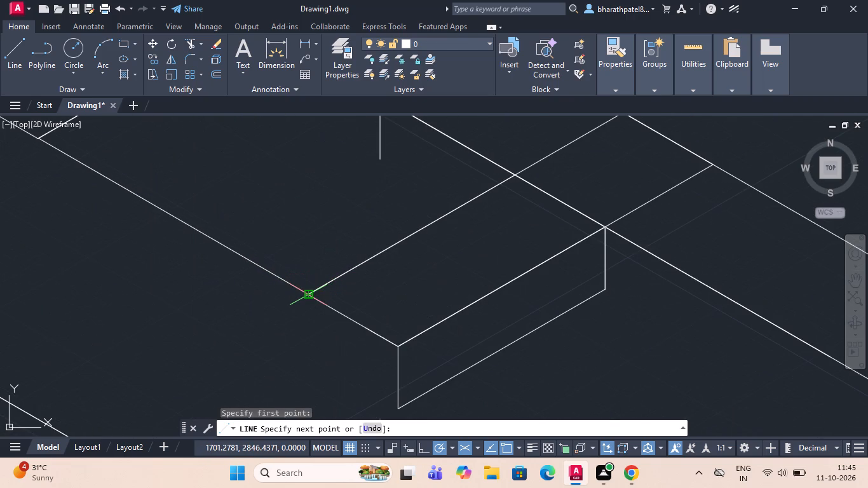
pyautogui.click(308, 295)
pyautogui.press('Escape')
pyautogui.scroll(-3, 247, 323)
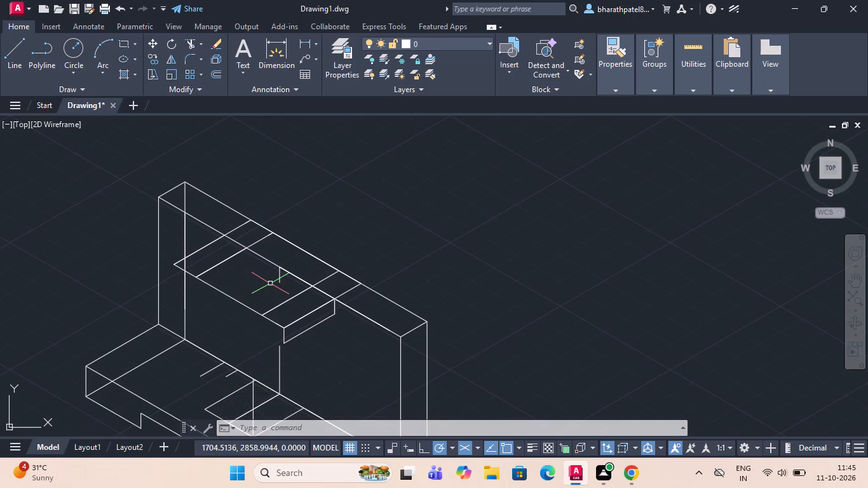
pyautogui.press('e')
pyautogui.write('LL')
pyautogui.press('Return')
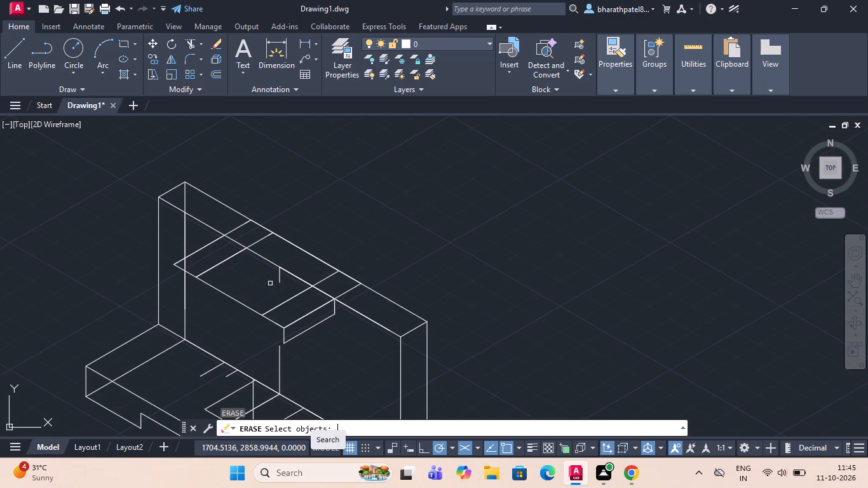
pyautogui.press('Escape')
# Draw a 30-diameter isocircle on the left isoplane, centred at the midpoint of the line joining the two projections' ends.
pyautogui.write('ELL')
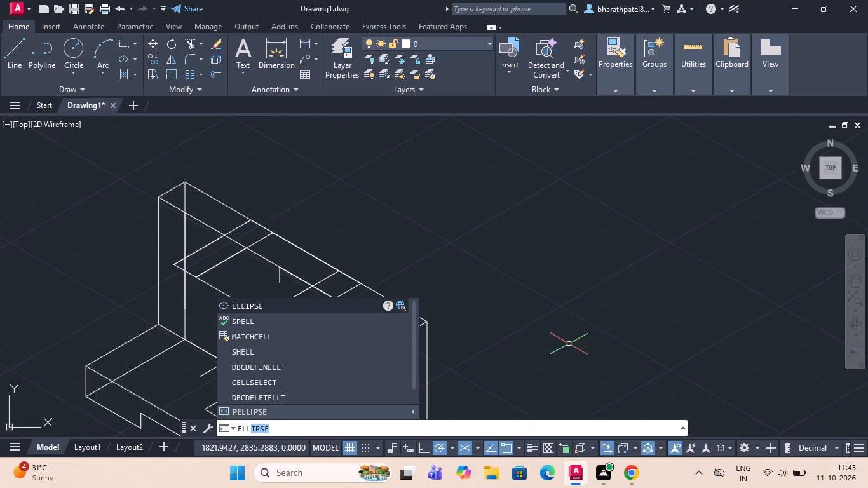
pyautogui.press('Return')
pyautogui.scroll(-1, 584, 262)
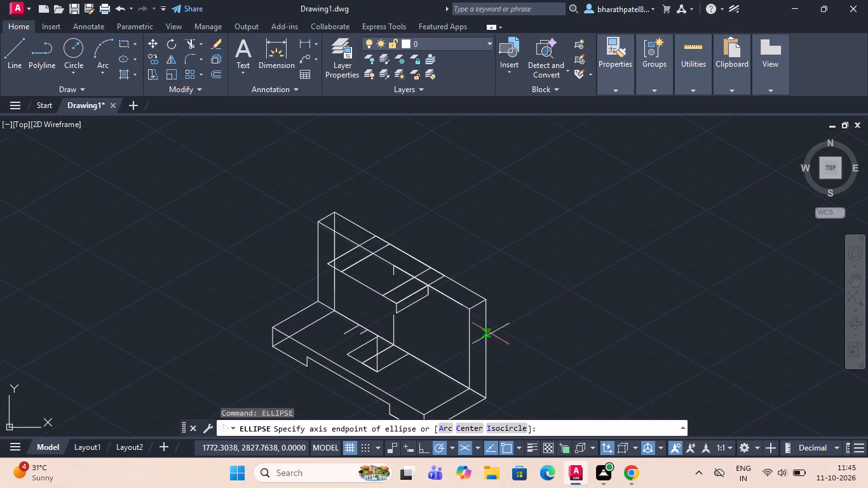
pyautogui.click(501, 427)
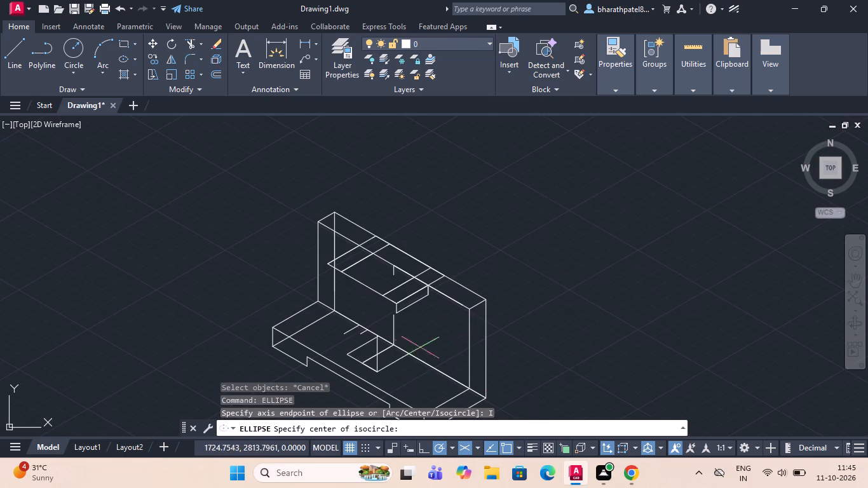
pyautogui.scroll(2, 371, 291)
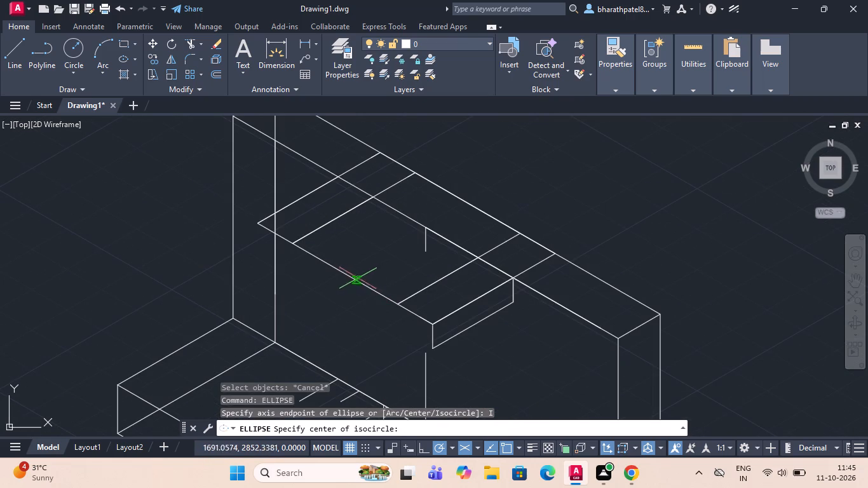
pyautogui.click(345, 271)
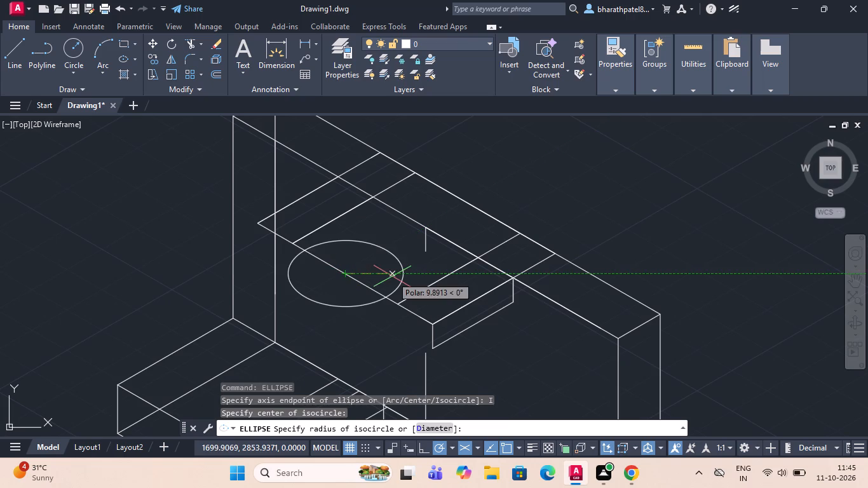
pyautogui.press('F5')
pyautogui.press('F5')
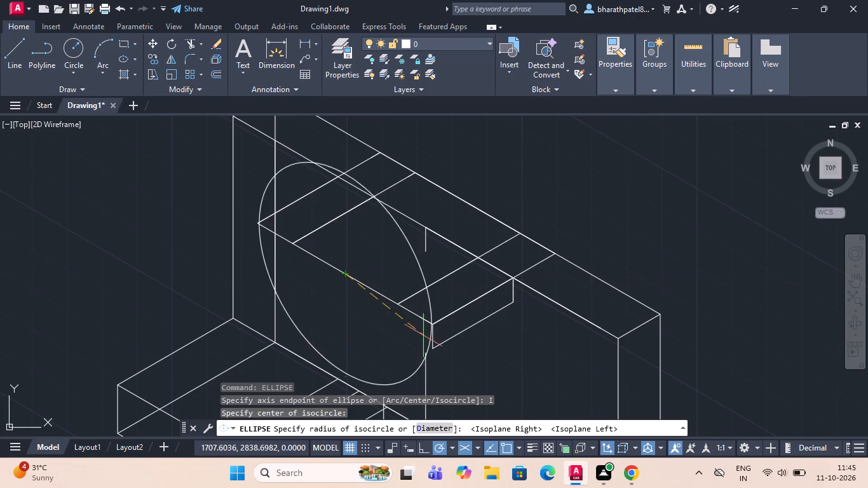
pyautogui.click(425, 426)
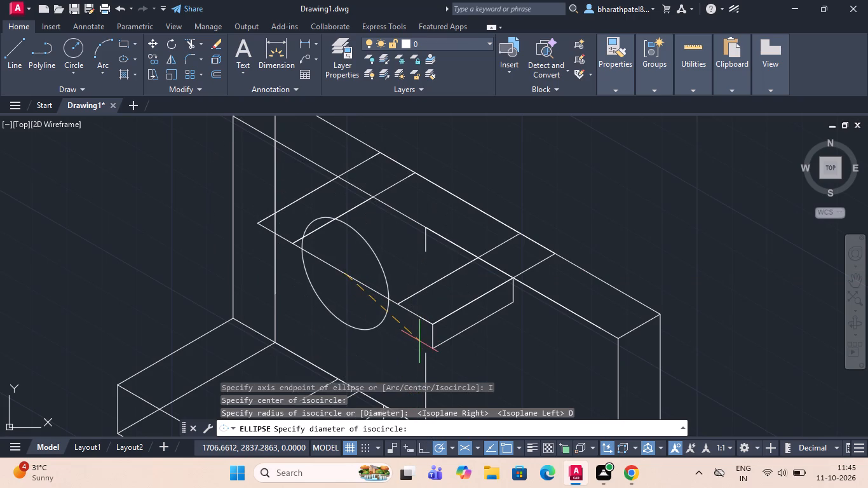
pyautogui.write('30')
pyautogui.press('Return')
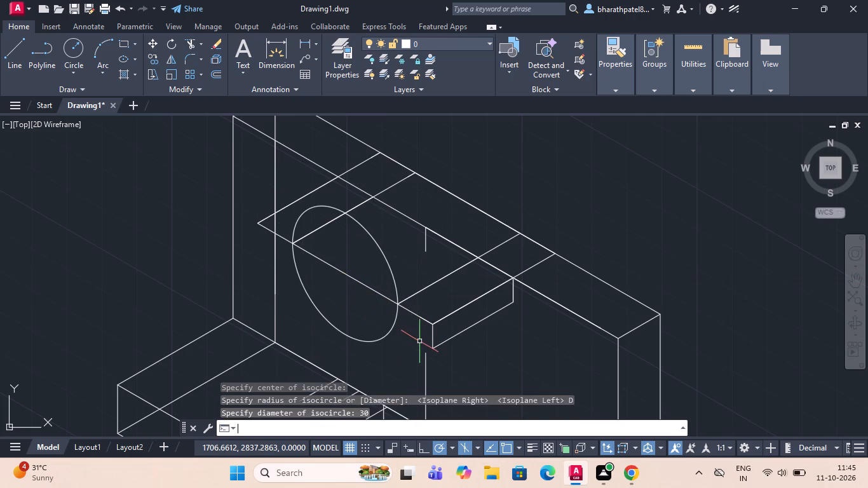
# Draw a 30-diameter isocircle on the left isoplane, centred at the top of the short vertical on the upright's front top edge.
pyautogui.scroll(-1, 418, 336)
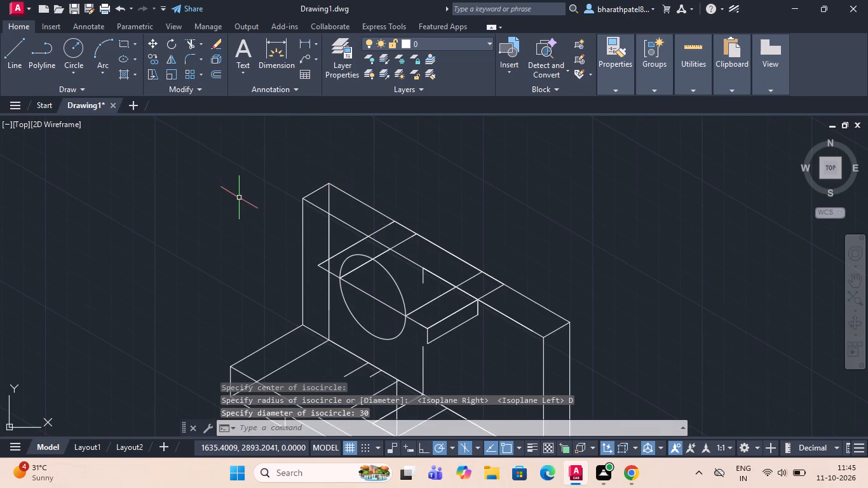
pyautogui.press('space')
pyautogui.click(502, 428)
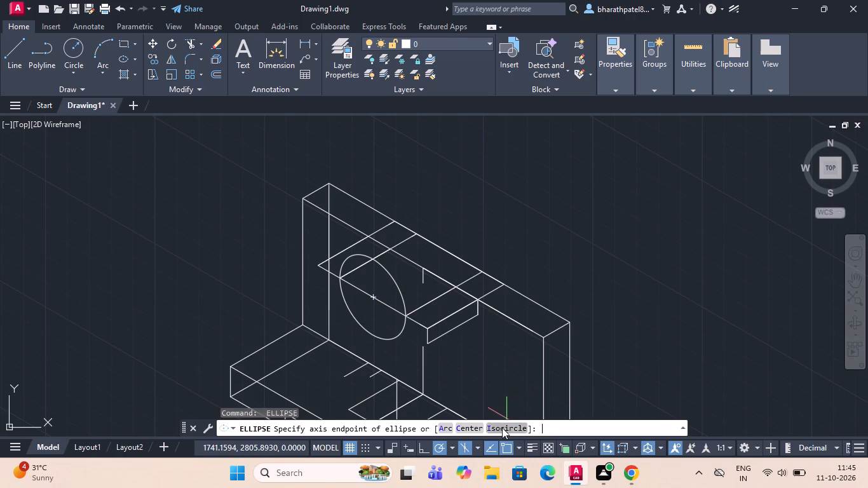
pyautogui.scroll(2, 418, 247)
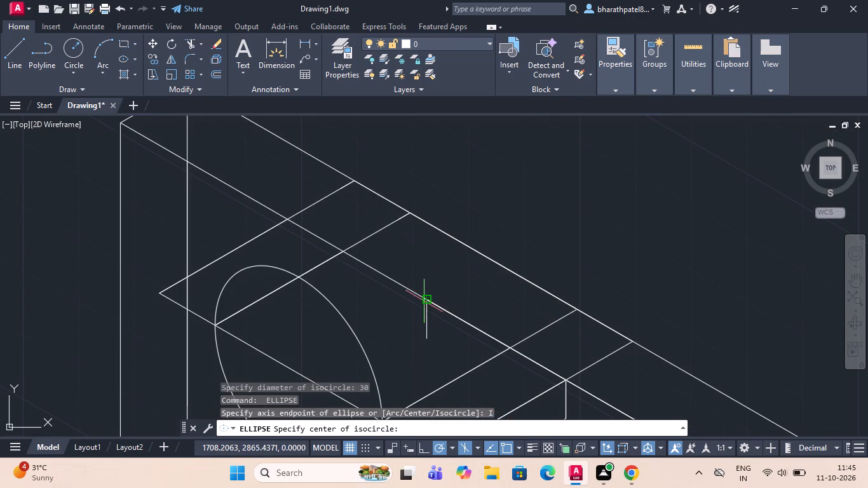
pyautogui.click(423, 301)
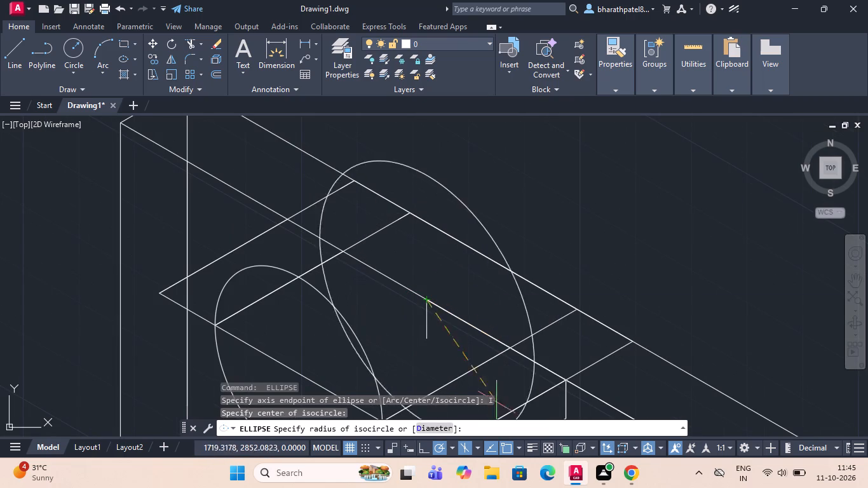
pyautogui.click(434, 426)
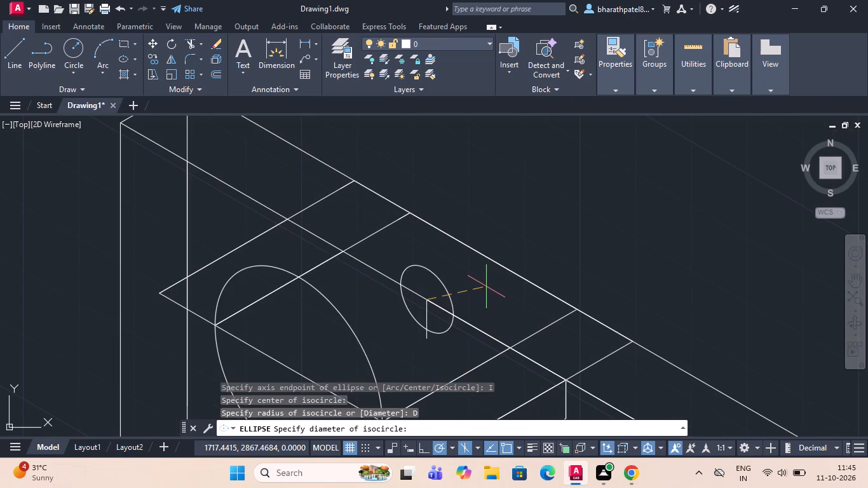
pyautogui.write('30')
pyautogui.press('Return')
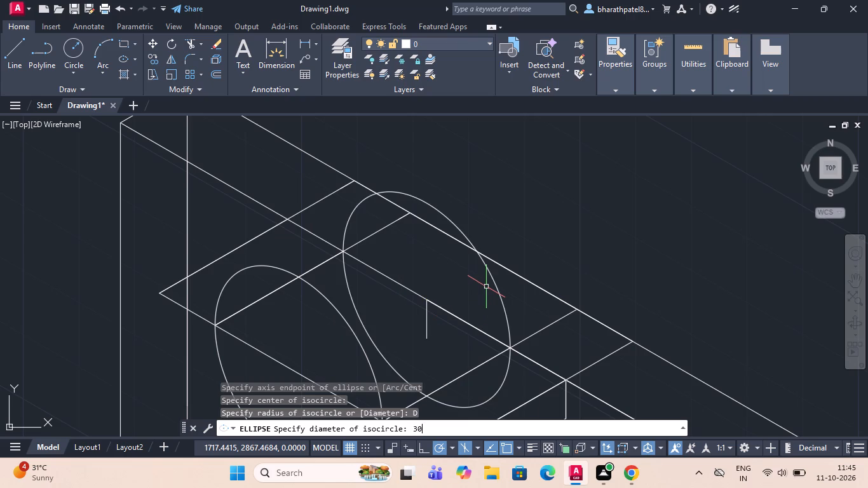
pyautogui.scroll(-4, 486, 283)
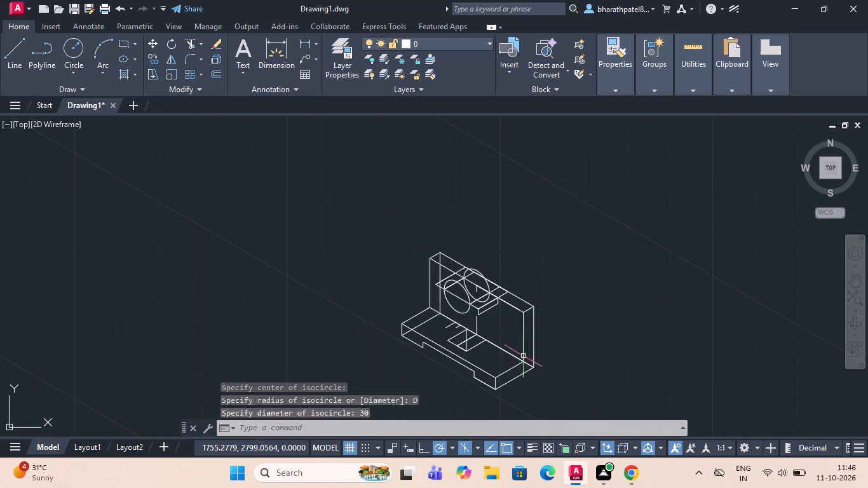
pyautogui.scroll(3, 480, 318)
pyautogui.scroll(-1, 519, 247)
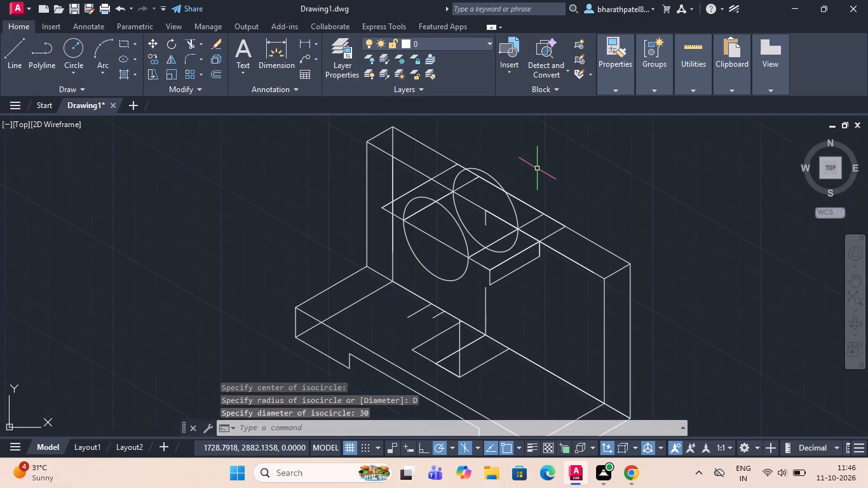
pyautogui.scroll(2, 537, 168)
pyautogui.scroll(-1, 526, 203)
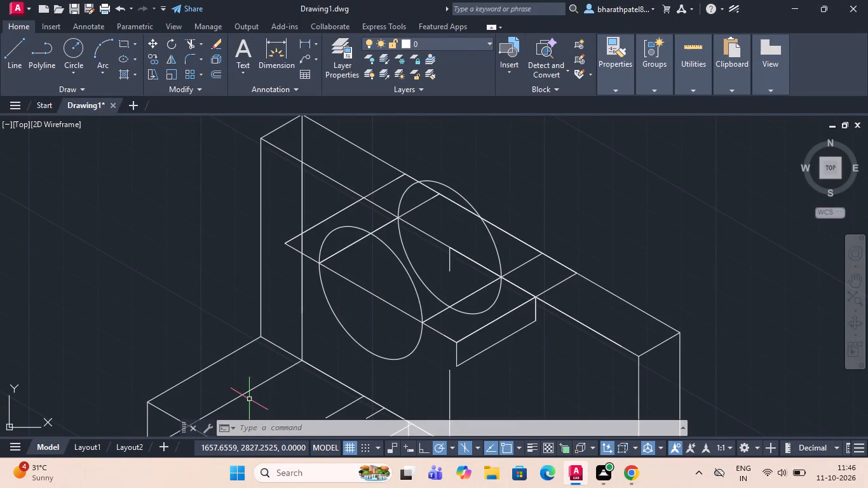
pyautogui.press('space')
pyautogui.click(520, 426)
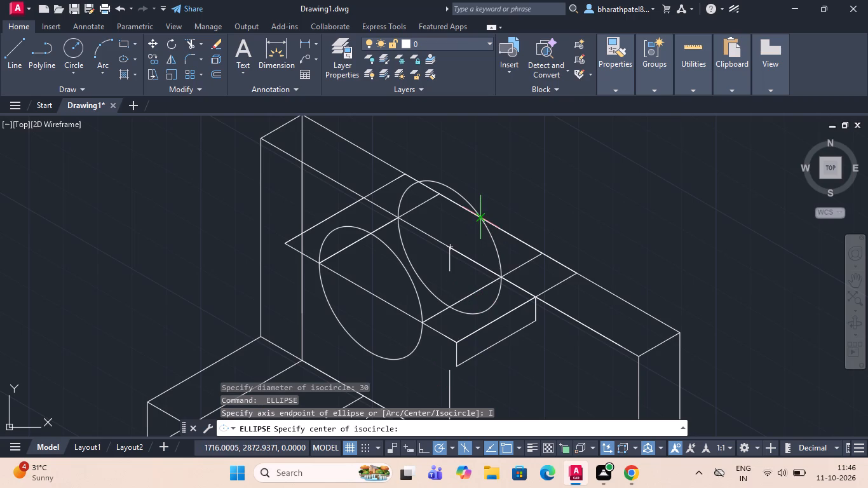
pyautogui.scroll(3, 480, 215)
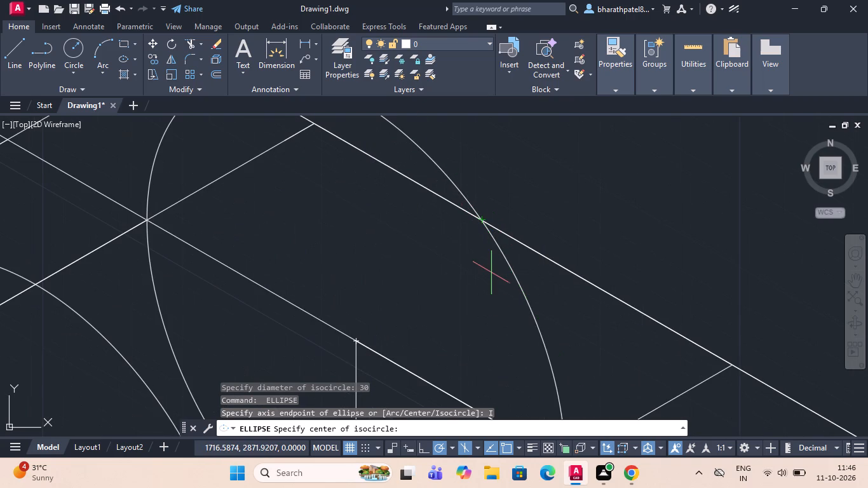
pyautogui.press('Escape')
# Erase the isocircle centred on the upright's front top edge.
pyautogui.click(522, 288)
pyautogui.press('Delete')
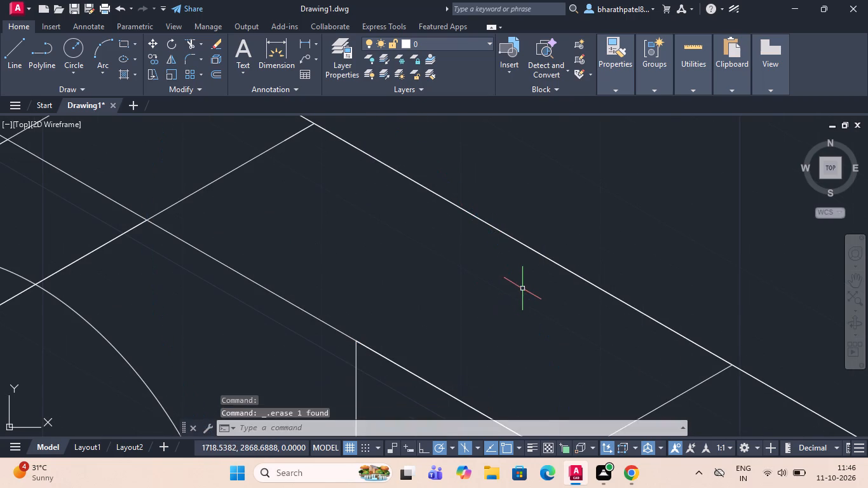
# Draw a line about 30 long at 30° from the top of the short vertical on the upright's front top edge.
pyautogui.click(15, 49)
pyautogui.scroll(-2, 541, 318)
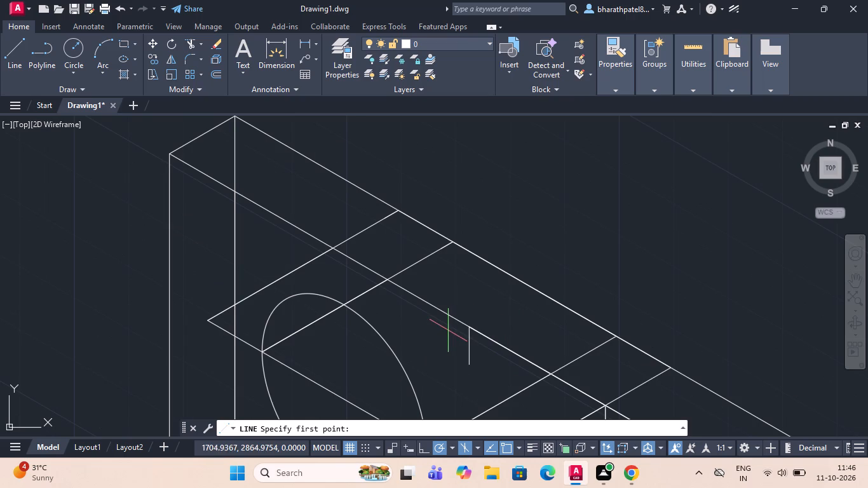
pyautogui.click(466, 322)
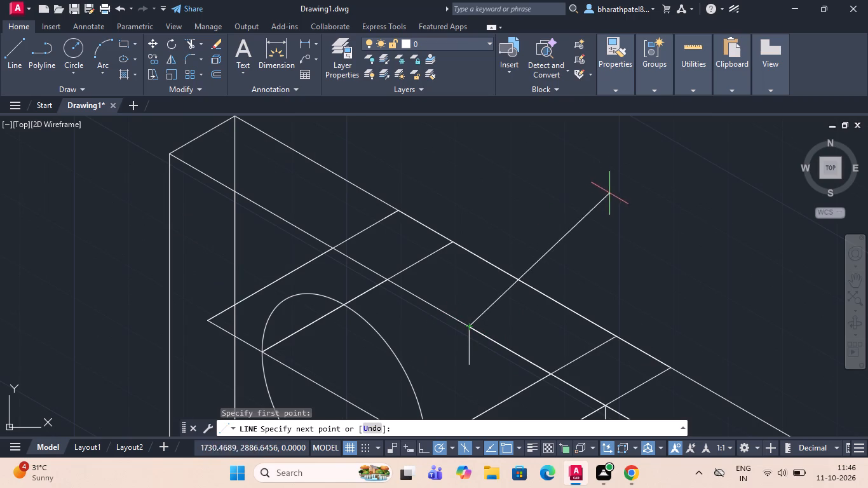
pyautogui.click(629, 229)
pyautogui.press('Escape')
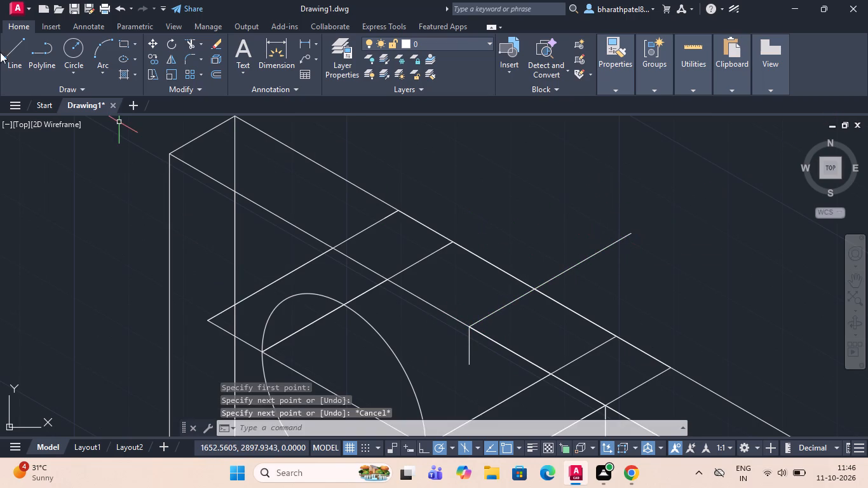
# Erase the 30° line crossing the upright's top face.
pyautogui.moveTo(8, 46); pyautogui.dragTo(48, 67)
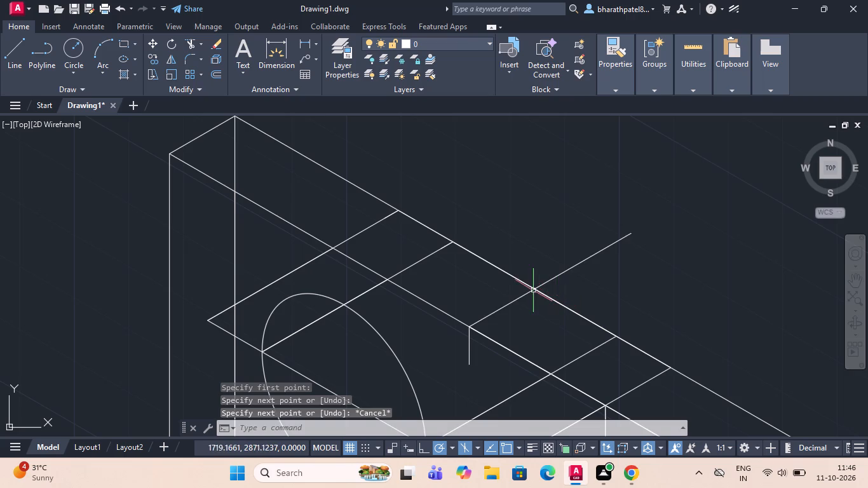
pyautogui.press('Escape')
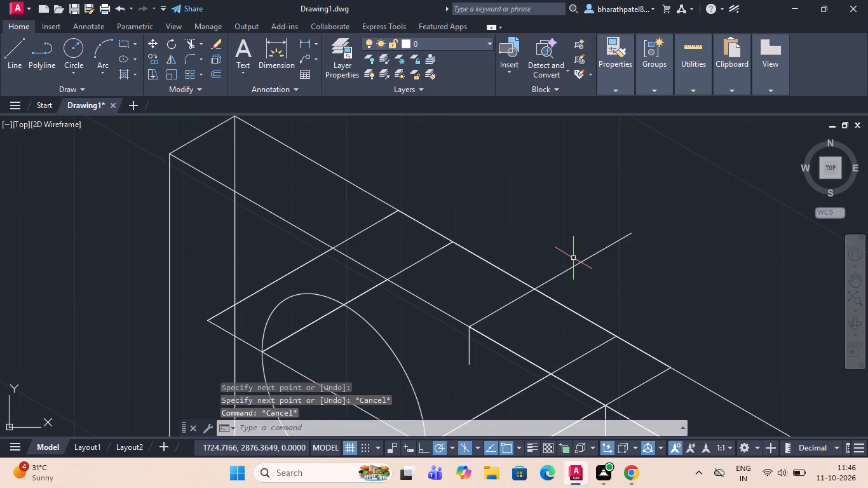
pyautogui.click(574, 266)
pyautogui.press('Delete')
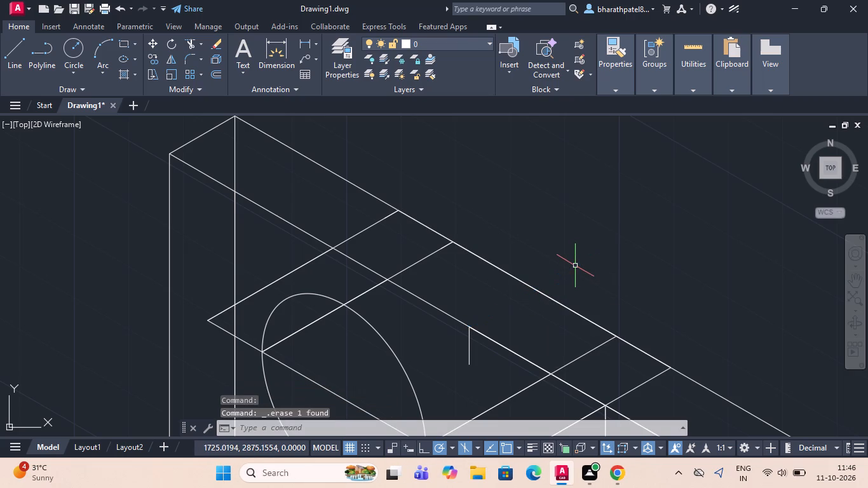
# Draw a vertical line upward from the midpoint of the upright's rear top edge, between the two projections.
pyautogui.click(16, 59)
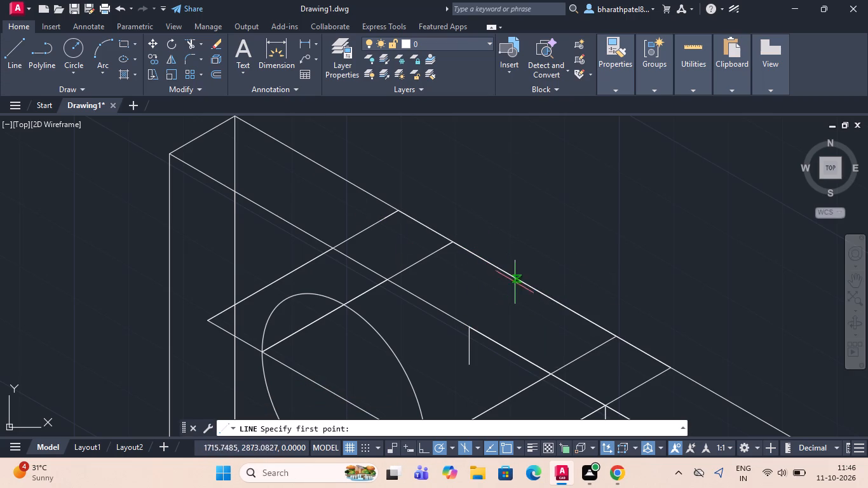
pyautogui.moveTo(535, 289); pyautogui.dragTo(535, 282)
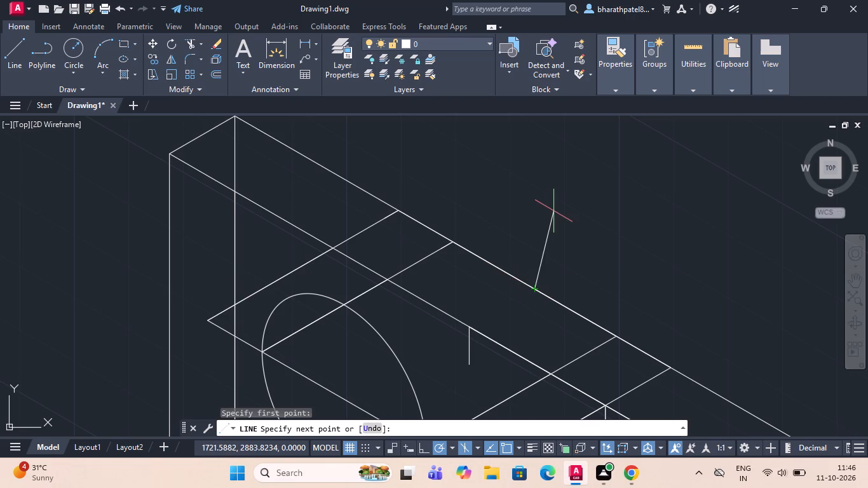
pyautogui.click(539, 201)
pyautogui.press('Escape')
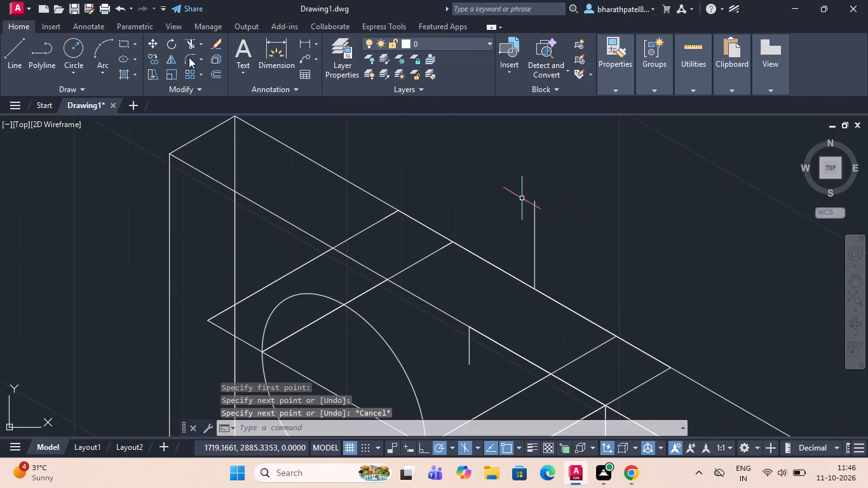
# Draw a 30° line from the top of the short vertical on the front top edge, crossing the upright's top face past its rear edge.
pyautogui.click(16, 53)
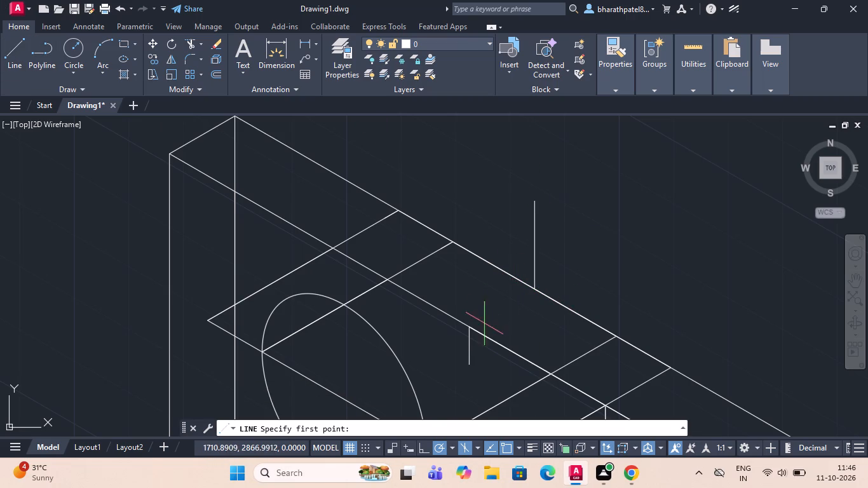
pyautogui.click(470, 323)
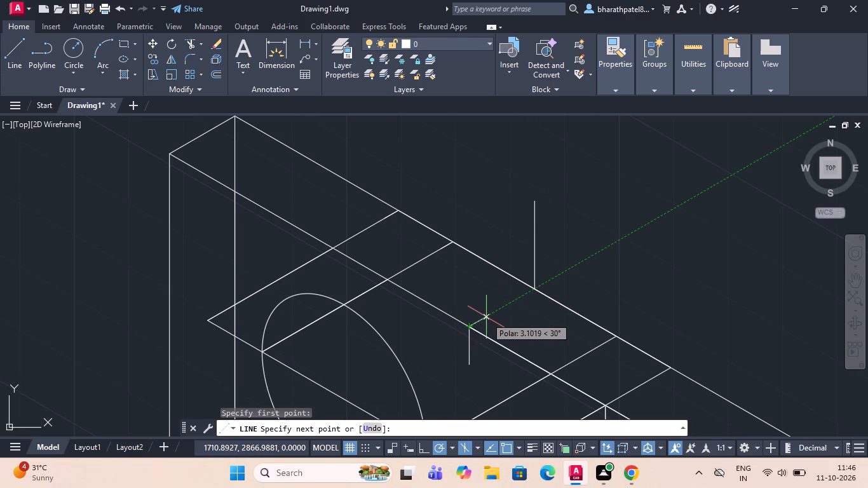
pyautogui.click(588, 265)
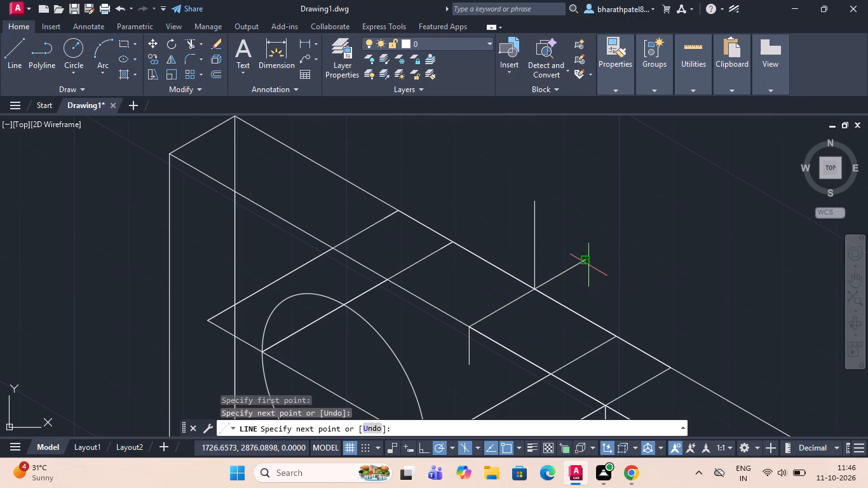
pyautogui.press('Escape')
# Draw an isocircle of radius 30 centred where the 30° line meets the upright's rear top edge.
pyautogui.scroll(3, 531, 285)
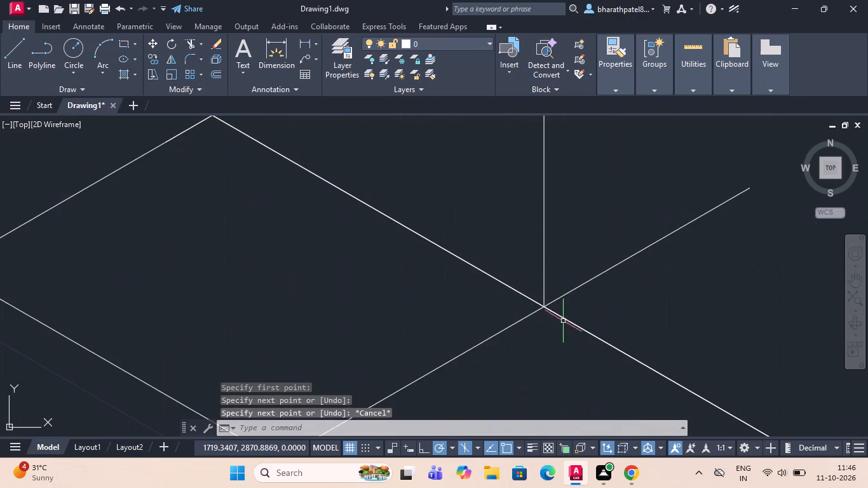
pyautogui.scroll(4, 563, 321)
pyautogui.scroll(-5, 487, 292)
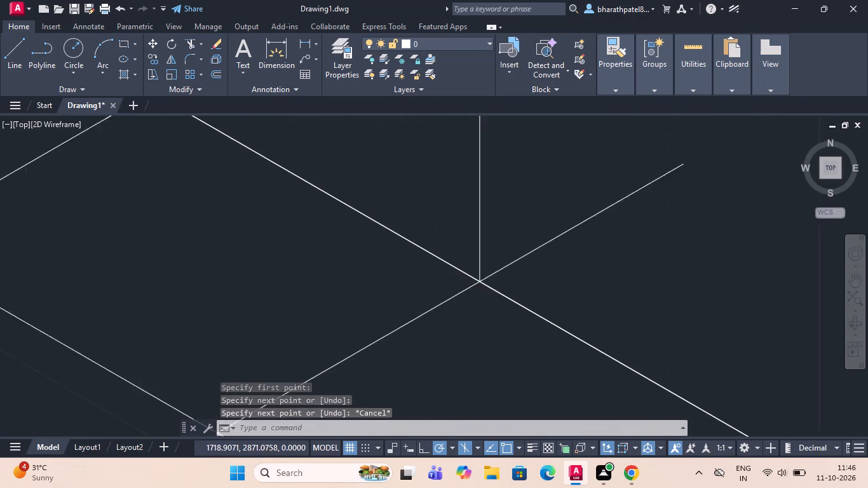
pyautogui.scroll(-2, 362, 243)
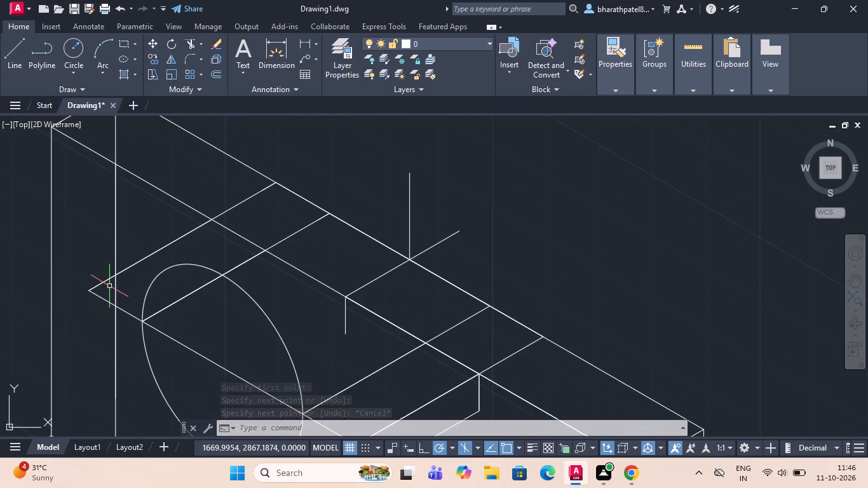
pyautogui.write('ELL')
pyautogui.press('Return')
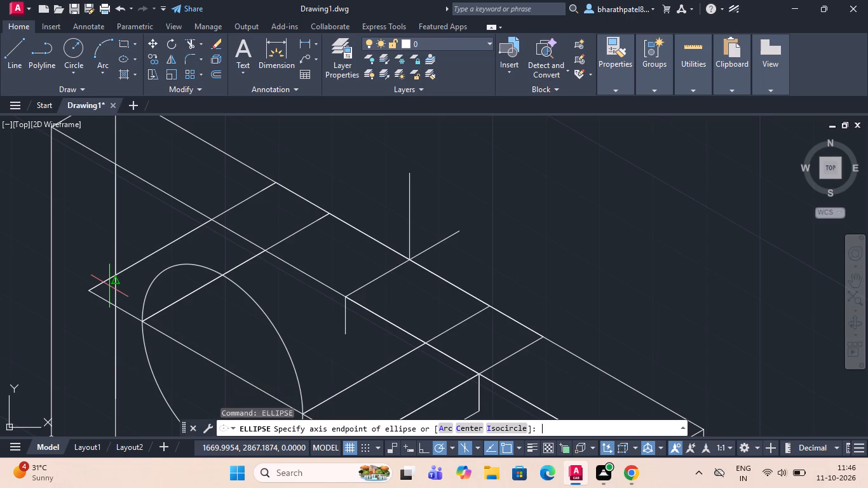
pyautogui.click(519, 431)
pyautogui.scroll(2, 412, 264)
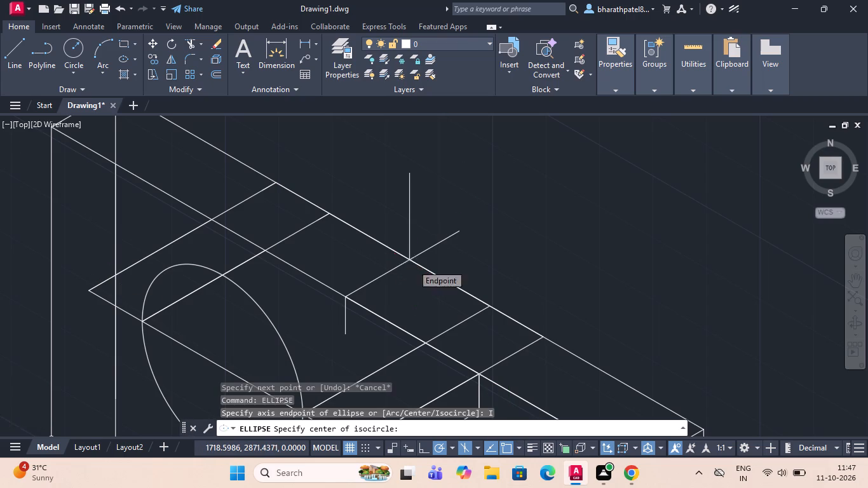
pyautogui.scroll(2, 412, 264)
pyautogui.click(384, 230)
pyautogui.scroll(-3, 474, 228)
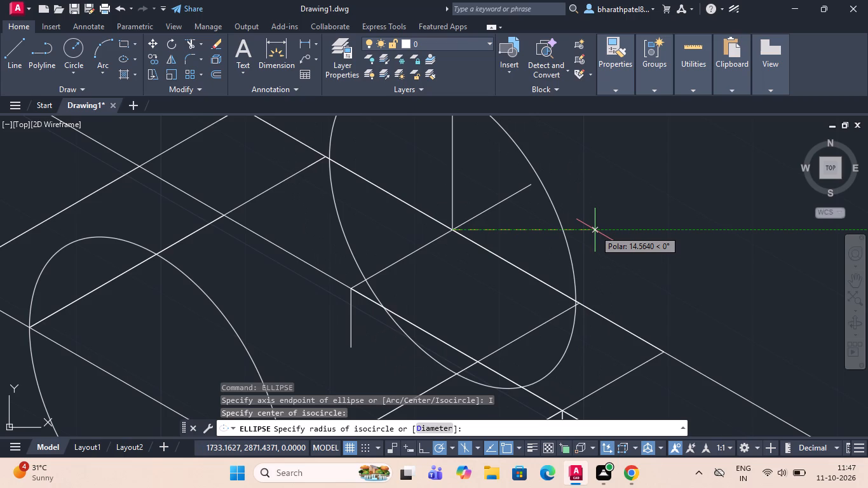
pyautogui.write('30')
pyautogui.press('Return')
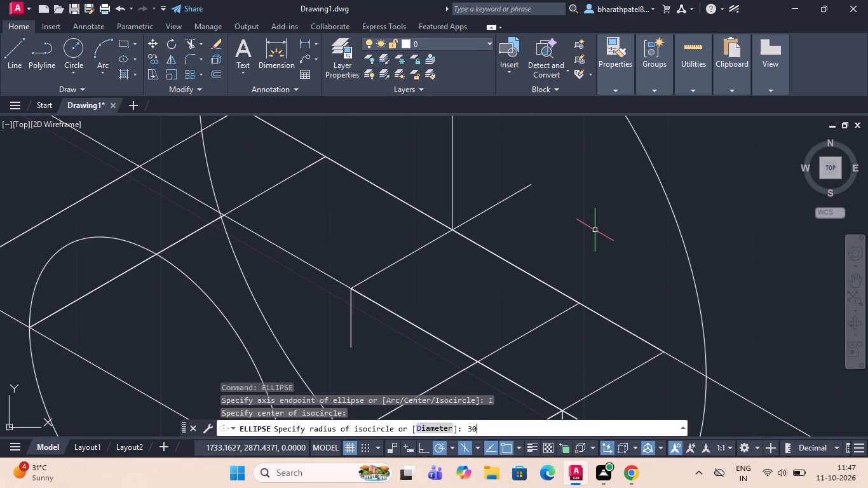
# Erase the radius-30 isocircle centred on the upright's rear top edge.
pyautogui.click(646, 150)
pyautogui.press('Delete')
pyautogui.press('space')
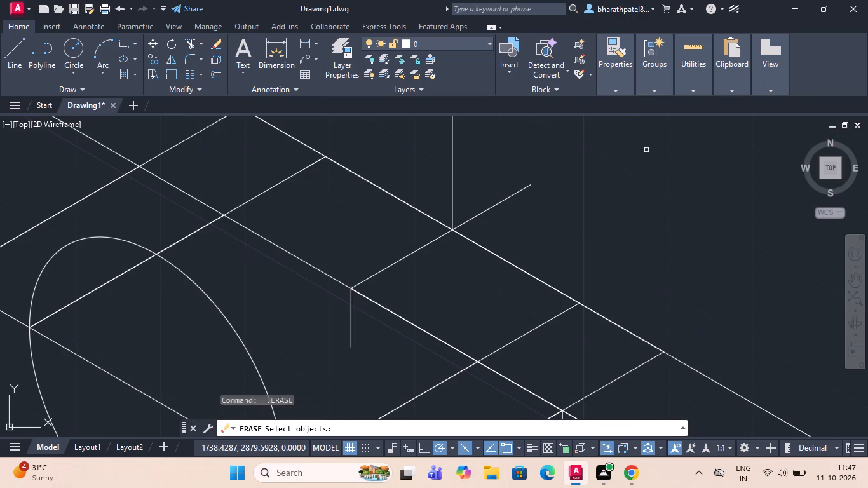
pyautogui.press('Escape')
# Draw a 30-diameter isocircle on the left isoplane, centred where the 30° line meets the upright's rear top edge.
pyautogui.write('ELL')
pyautogui.press('Return')
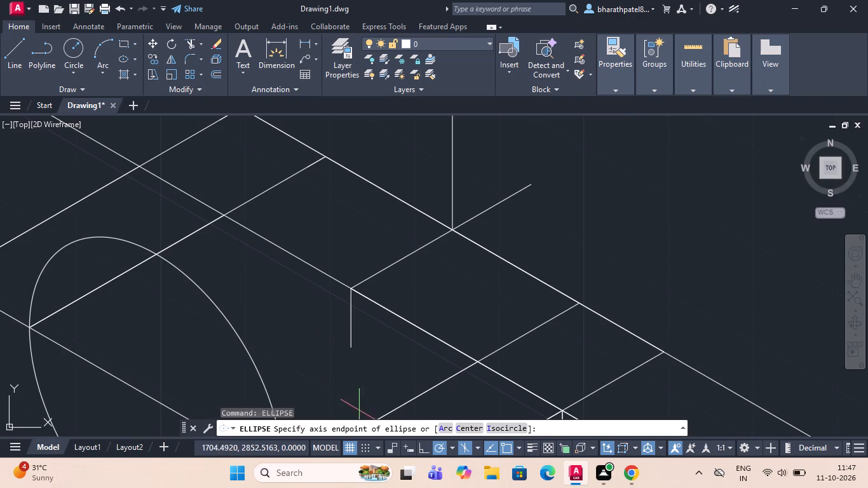
pyautogui.click(512, 434)
pyautogui.click(509, 426)
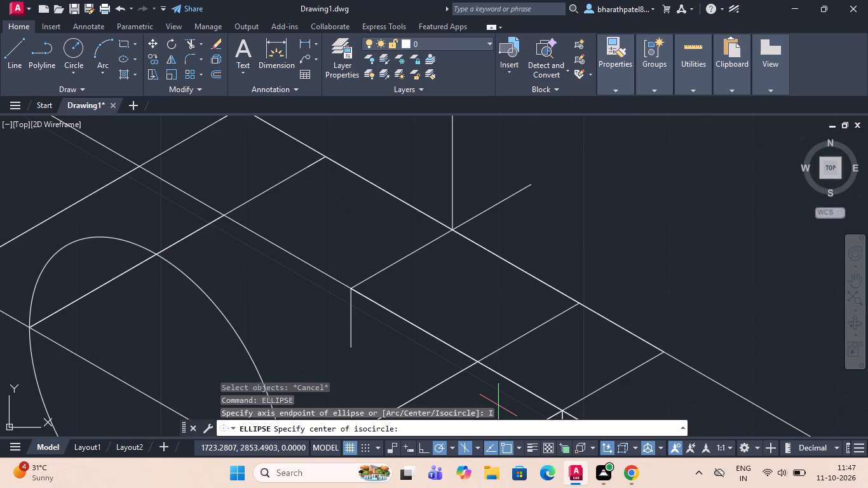
pyautogui.moveTo(452, 230); pyautogui.dragTo(459, 230)
pyautogui.click(443, 429)
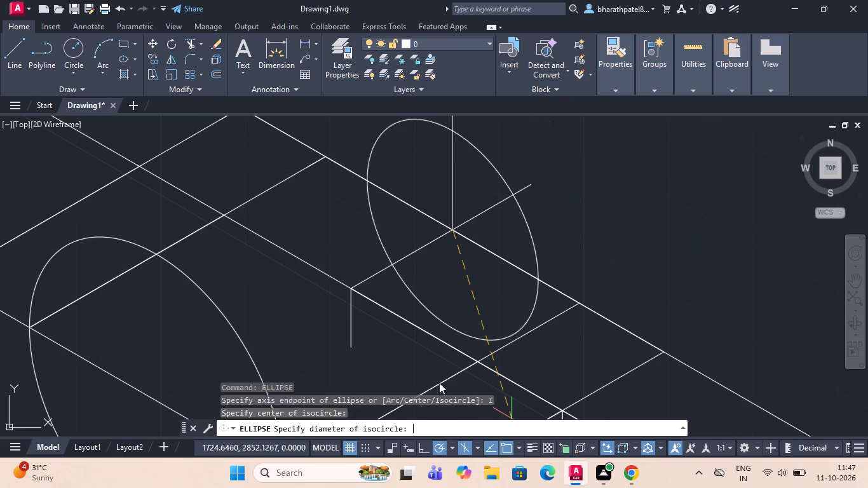
pyautogui.write('30')
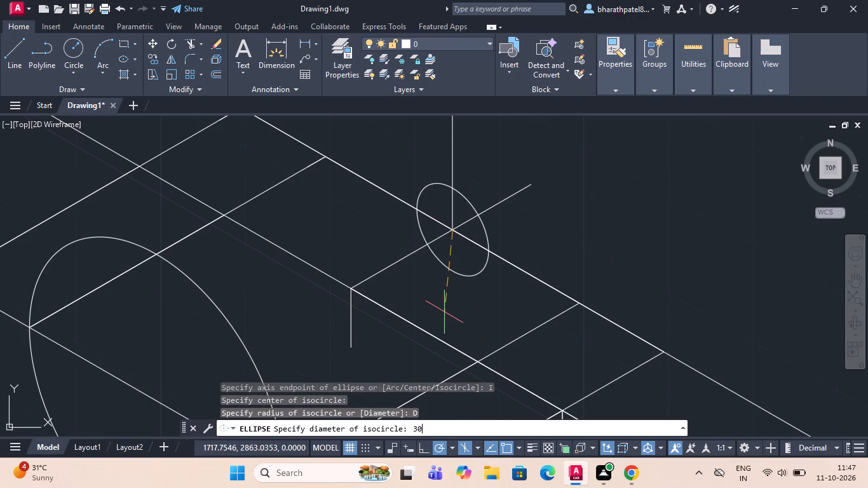
pyautogui.press('Return')
# Trim away the vertical line and the parts of the 30° line lying inside the rear 30-diameter isocircle.
pyautogui.scroll(-2, 447, 295)
pyautogui.scroll(-2, 520, 266)
pyautogui.scroll(2, 539, 325)
pyautogui.scroll(-1, 539, 325)
pyautogui.scroll(1, 548, 238)
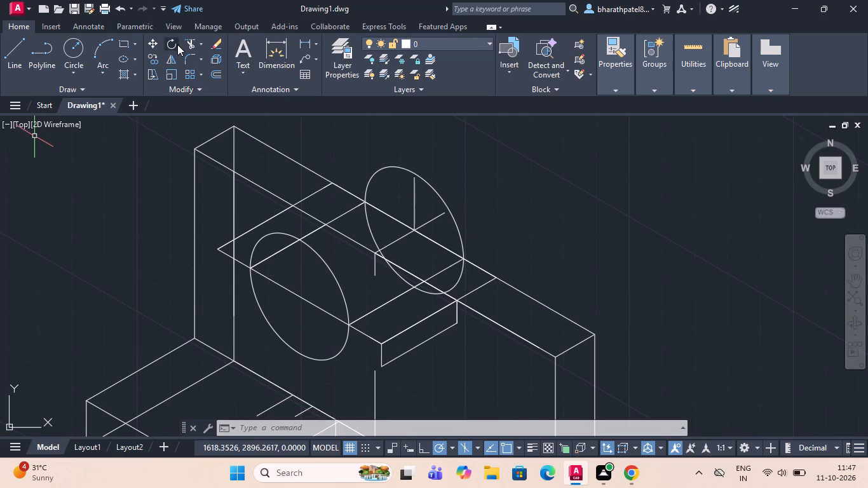
pyautogui.click(194, 39)
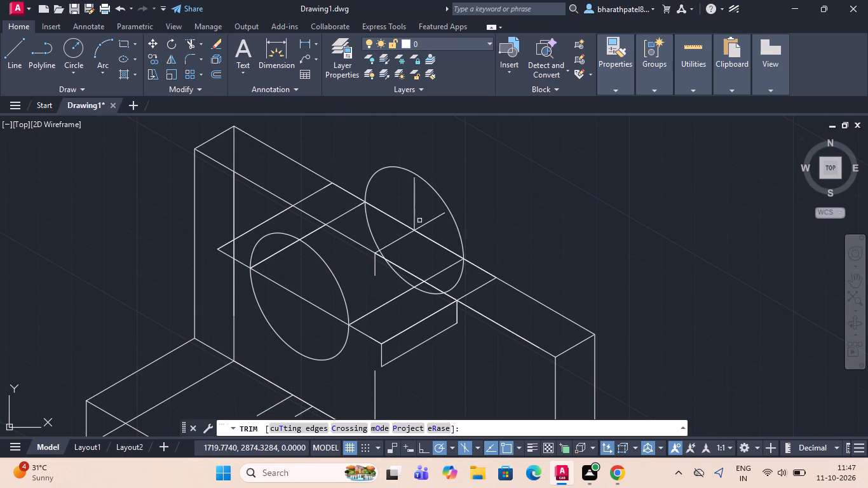
pyautogui.moveTo(440, 223); pyautogui.dragTo(401, 200)
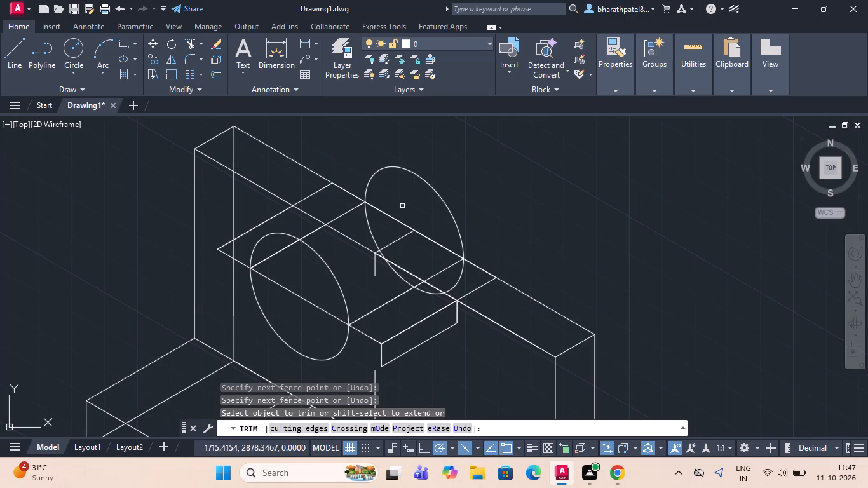
pyautogui.moveTo(391, 236); pyautogui.dragTo(405, 250)
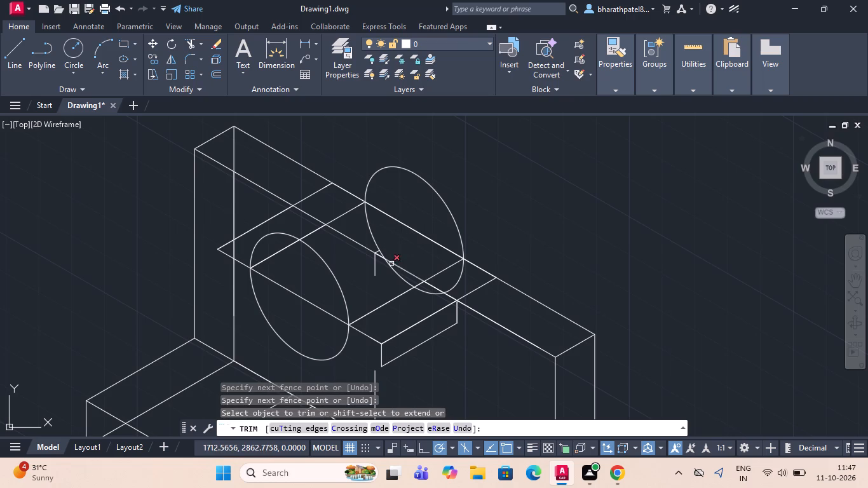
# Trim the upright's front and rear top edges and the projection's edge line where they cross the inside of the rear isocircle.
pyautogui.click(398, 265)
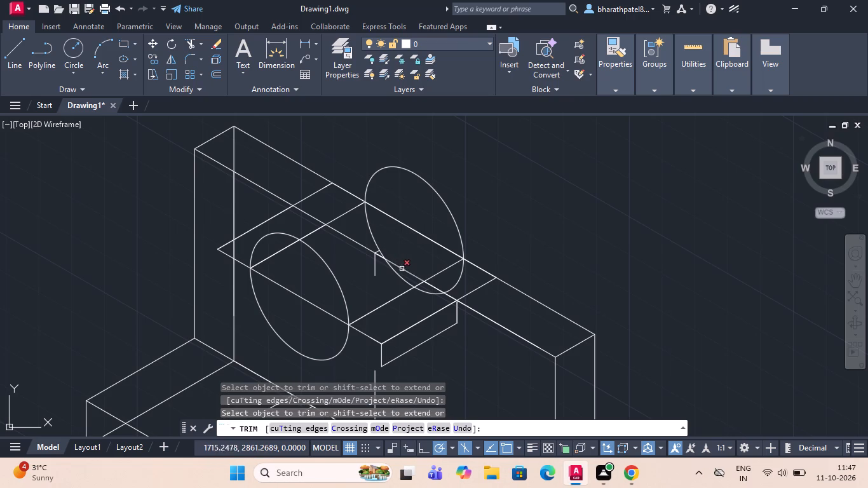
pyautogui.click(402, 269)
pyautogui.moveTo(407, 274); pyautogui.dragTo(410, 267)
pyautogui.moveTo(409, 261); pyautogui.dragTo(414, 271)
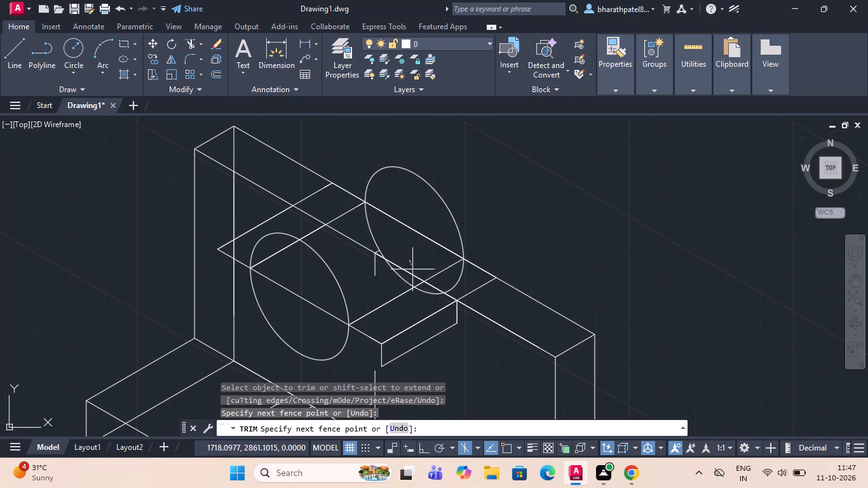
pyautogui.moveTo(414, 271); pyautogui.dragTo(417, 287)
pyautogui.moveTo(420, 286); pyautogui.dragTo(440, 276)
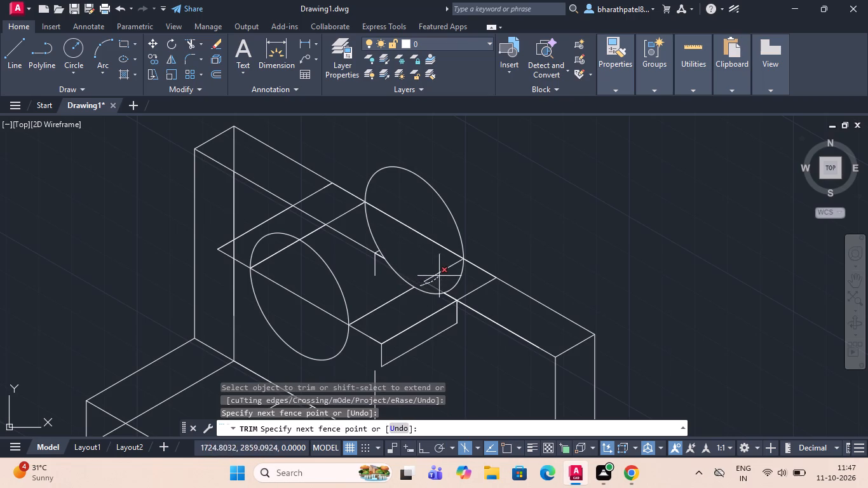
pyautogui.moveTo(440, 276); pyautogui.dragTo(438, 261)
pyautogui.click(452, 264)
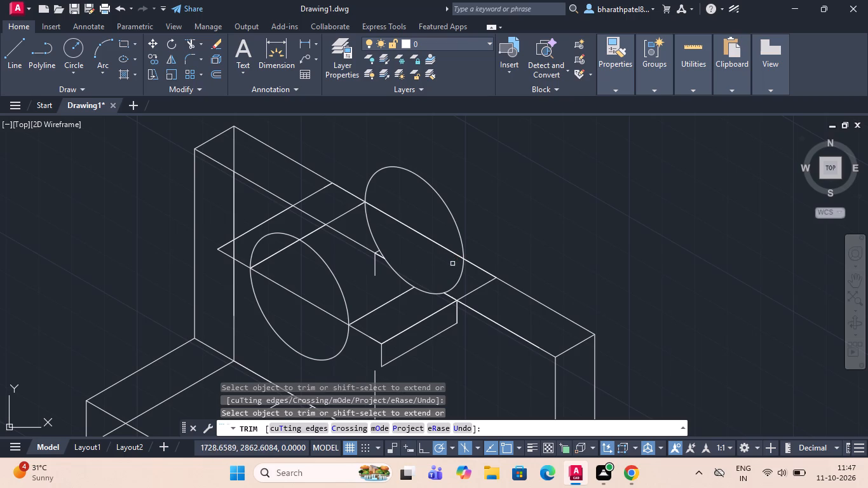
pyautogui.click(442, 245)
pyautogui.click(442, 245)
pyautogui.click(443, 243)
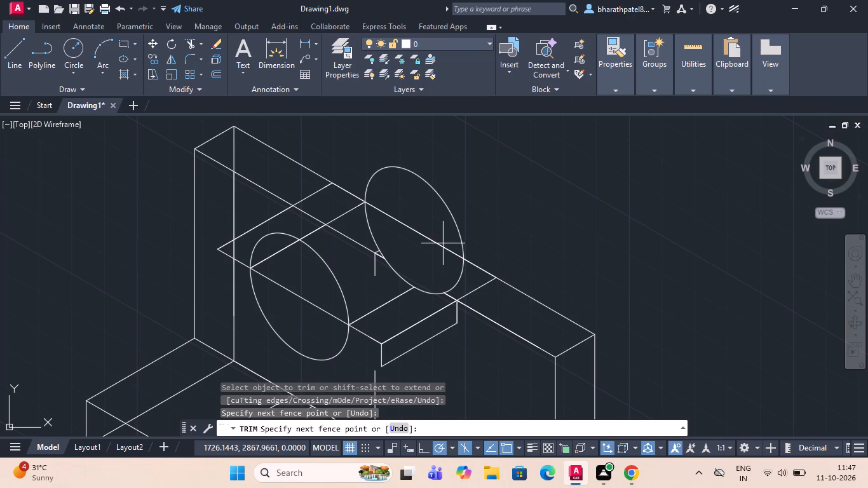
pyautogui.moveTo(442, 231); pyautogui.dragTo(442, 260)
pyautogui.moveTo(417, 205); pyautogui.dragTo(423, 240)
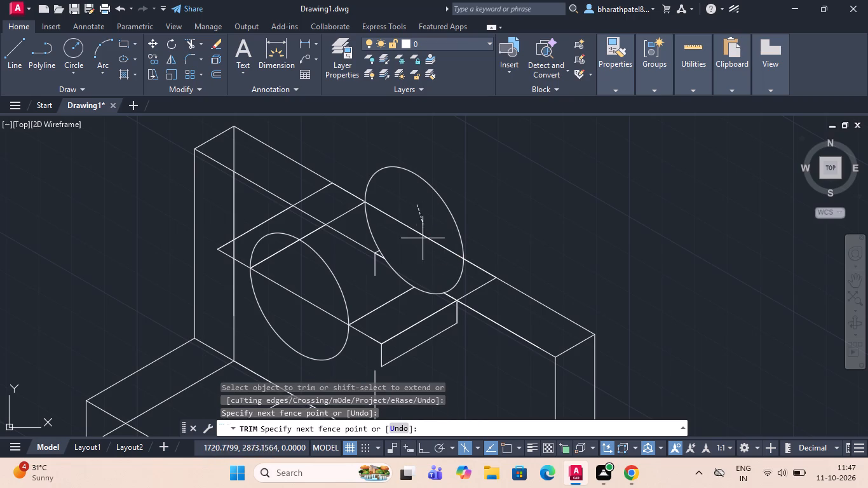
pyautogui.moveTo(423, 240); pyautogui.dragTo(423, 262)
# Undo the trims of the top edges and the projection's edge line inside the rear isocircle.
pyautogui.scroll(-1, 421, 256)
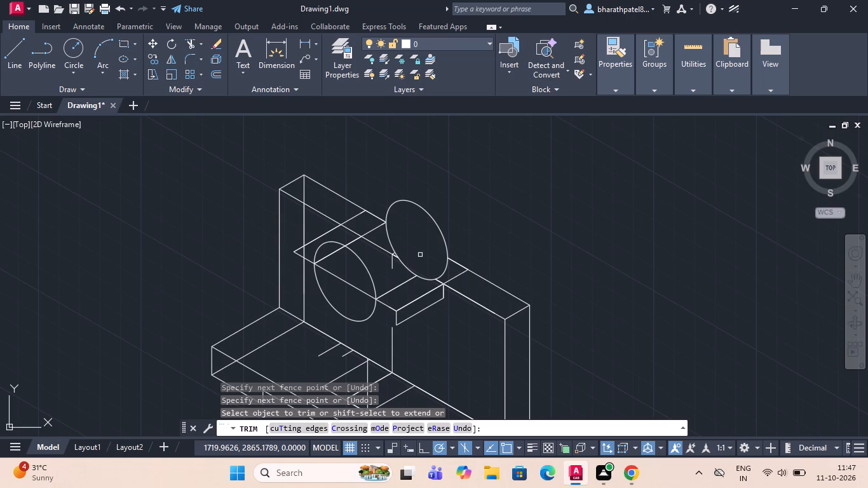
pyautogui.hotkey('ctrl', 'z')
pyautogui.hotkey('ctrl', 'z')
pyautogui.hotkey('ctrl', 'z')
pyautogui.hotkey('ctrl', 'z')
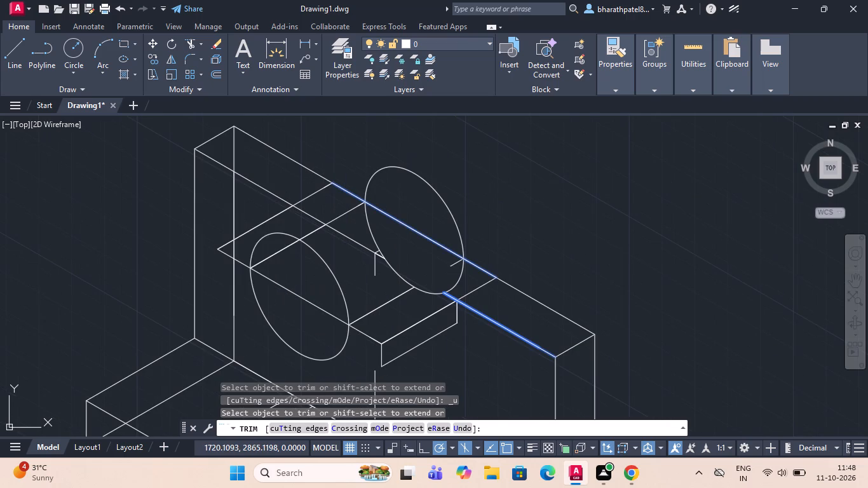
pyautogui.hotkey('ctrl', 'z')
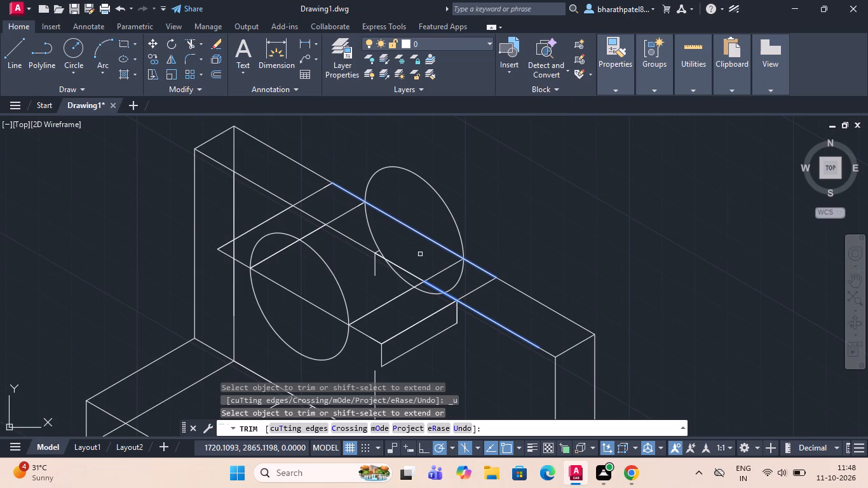
# Trim the rear isocircle's lower end and upper portion, keeping the arc from the rear top edge down to the projection's inner edge.
pyautogui.click(430, 286)
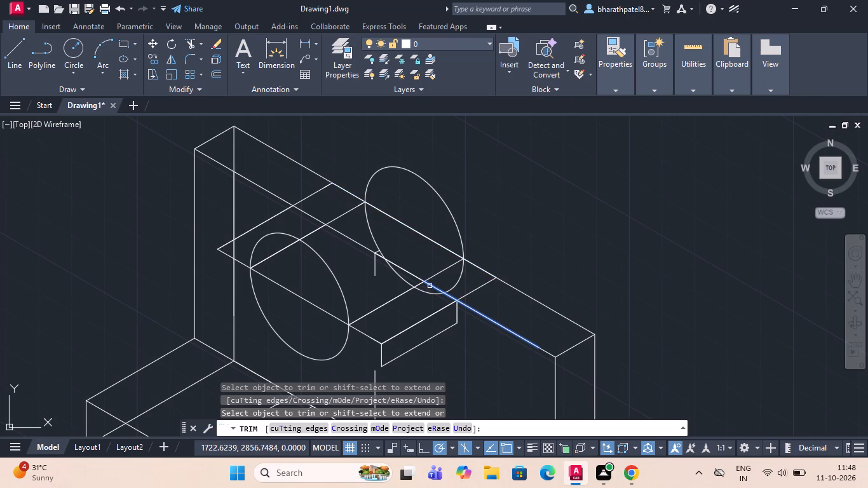
pyautogui.click(431, 286)
pyautogui.click(431, 286)
pyautogui.click(437, 292)
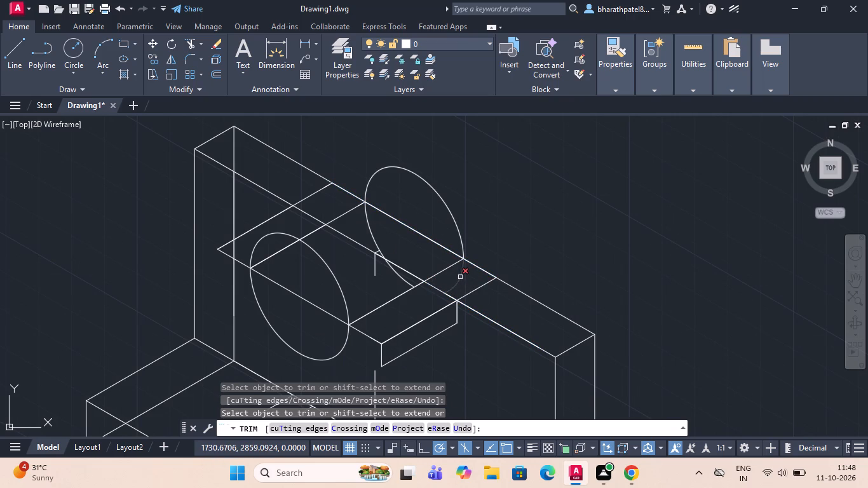
pyautogui.click(460, 277)
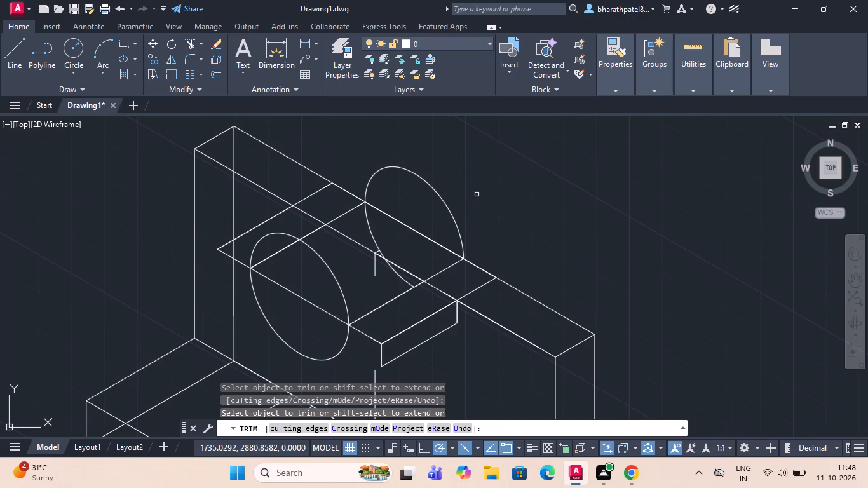
pyautogui.click(446, 207)
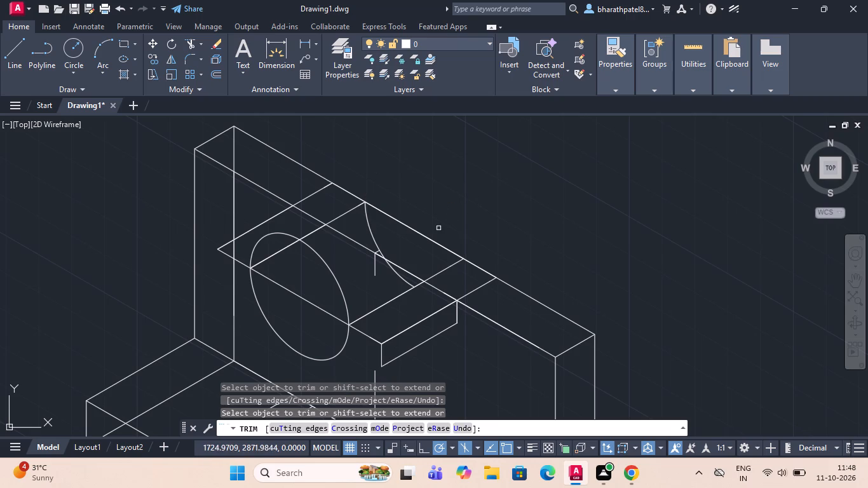
# Trim the upright's front top edge between the rear arc and the near projection, plus the leftover line stubs inside the cut-out.
pyautogui.click(403, 269)
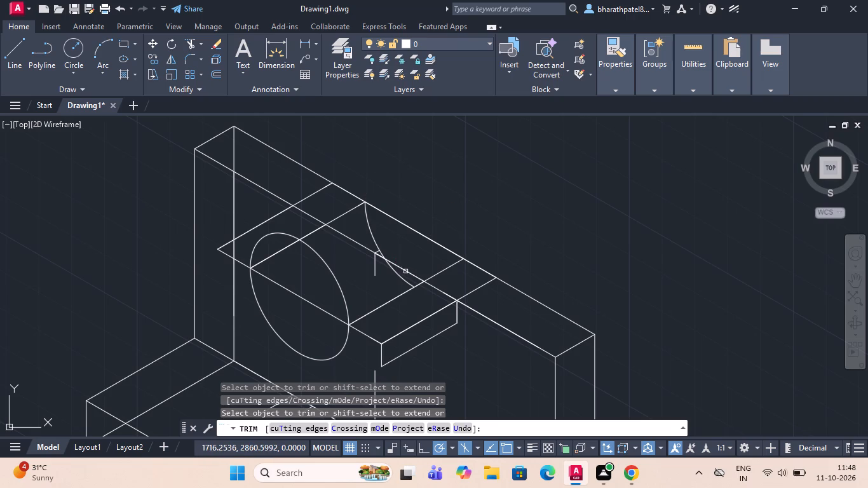
pyautogui.tripleClick(406, 272)
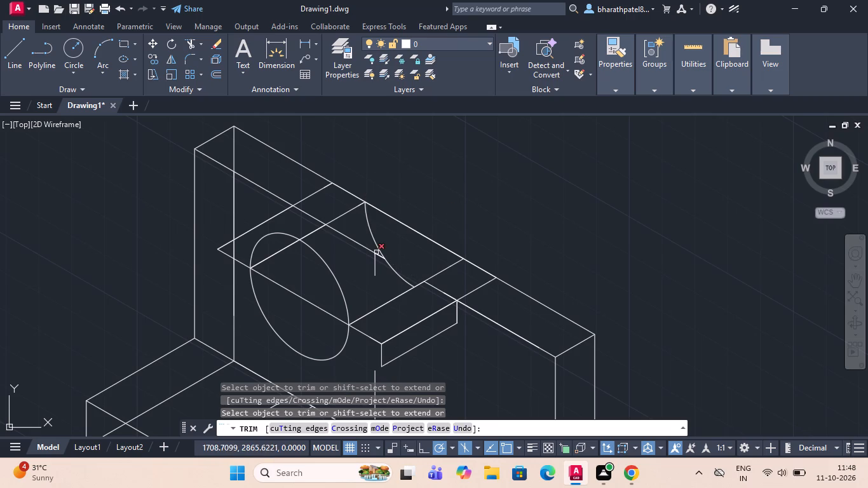
pyautogui.scroll(4, 376, 250)
pyautogui.click(379, 255)
pyautogui.moveTo(362, 297); pyautogui.dragTo(379, 314)
pyautogui.scroll(-4, 379, 313)
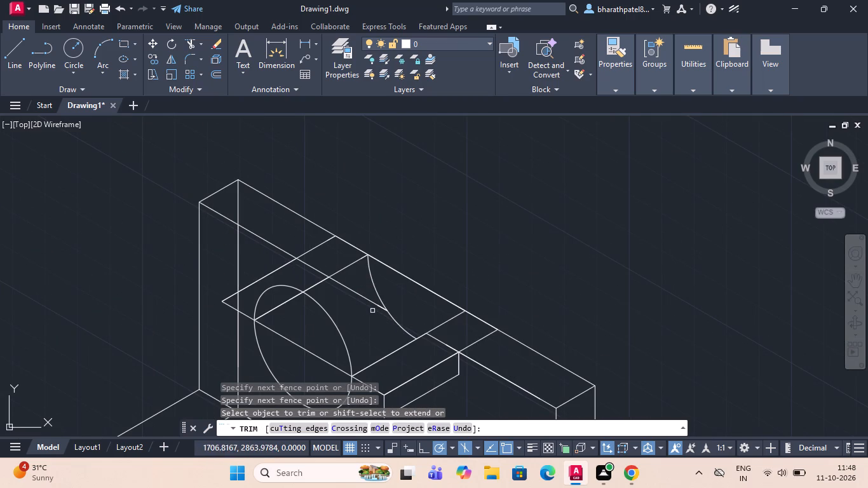
# Trim the remaining front top edge of the upright between the far projection's inner edge and the rear arc.
pyautogui.click(369, 301)
pyautogui.scroll(5, 372, 302)
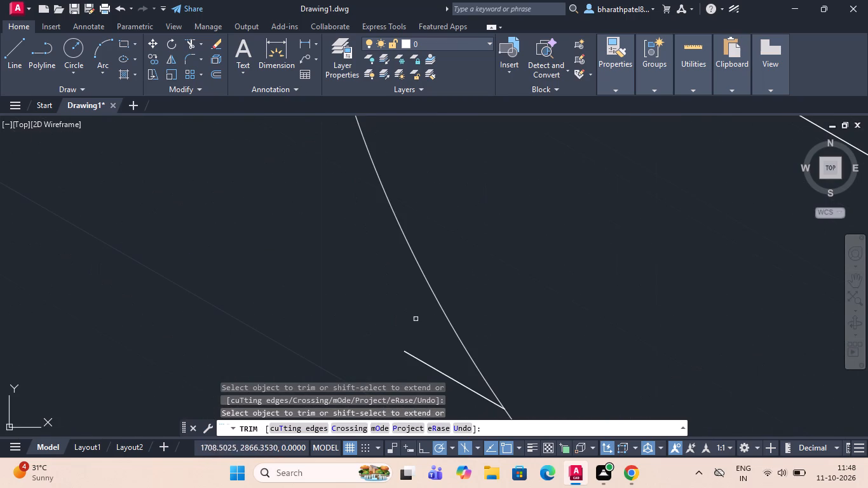
pyautogui.click(433, 365)
pyautogui.moveTo(433, 365); pyautogui.dragTo(435, 379)
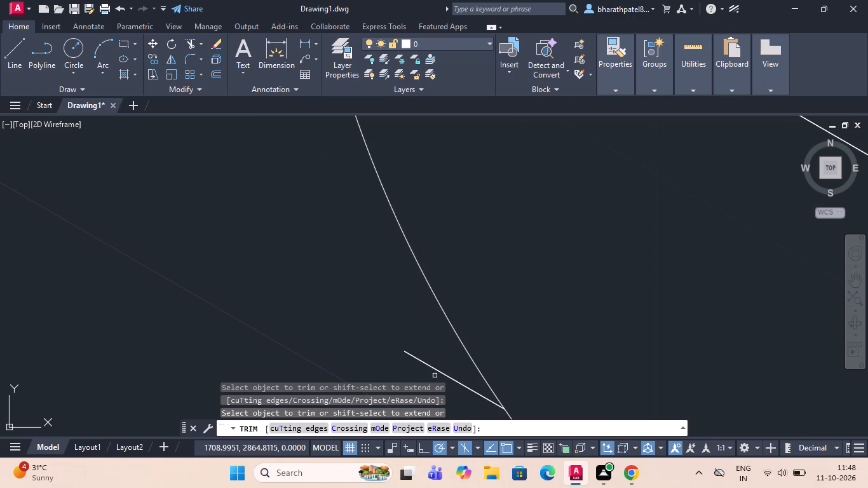
pyautogui.moveTo(435, 358); pyautogui.dragTo(438, 386)
pyautogui.scroll(-6, 438, 383)
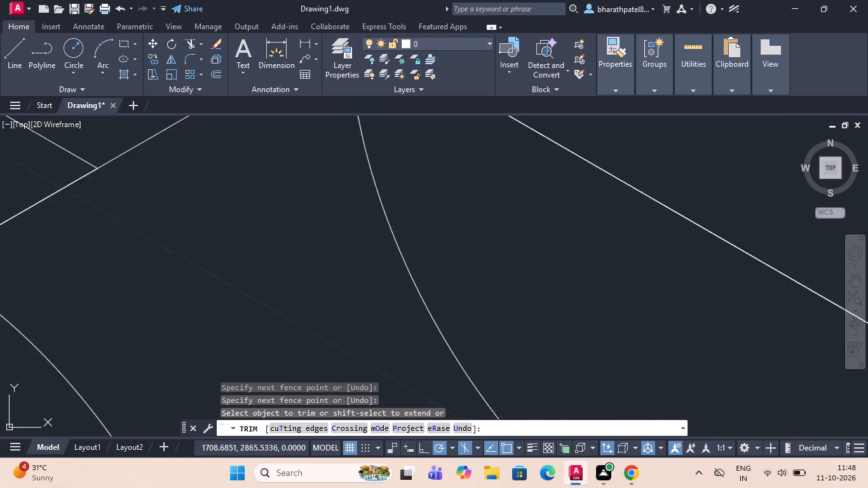
pyautogui.scroll(-5, 423, 348)
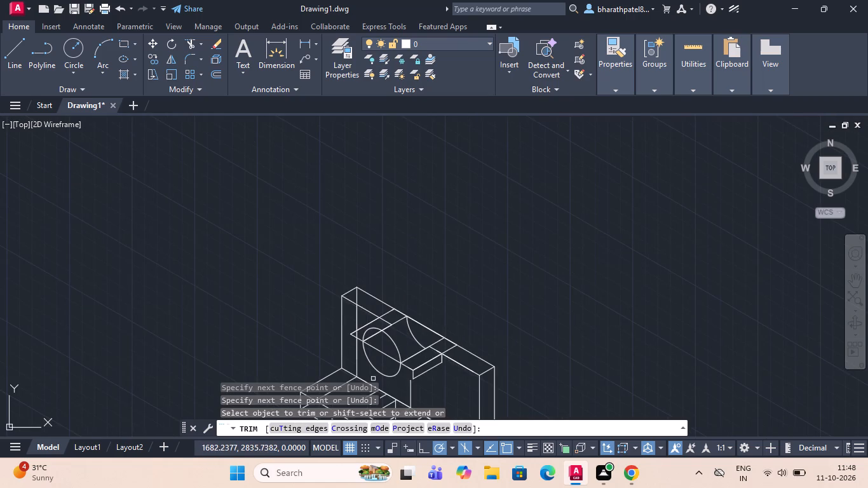
# Trim the front isocircle's upper portions, keeping only the lower arc between the two projections' inner front corners.
pyautogui.scroll(2, 373, 379)
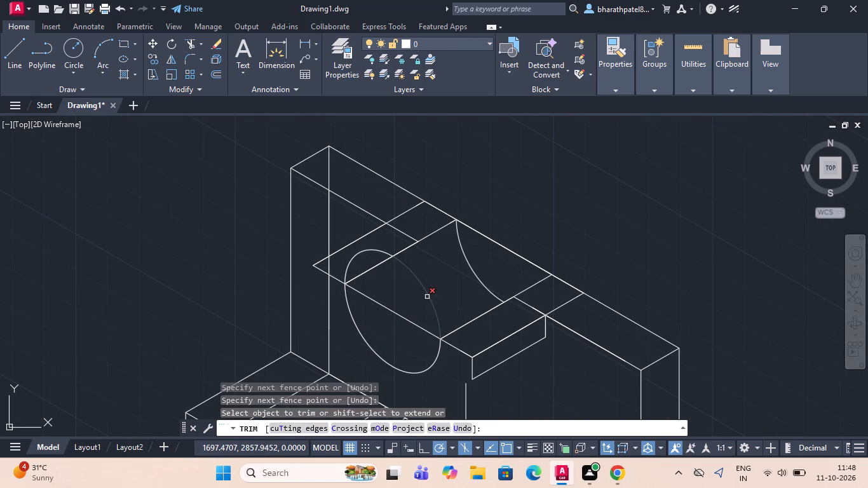
pyautogui.moveTo(423, 301); pyautogui.dragTo(433, 282)
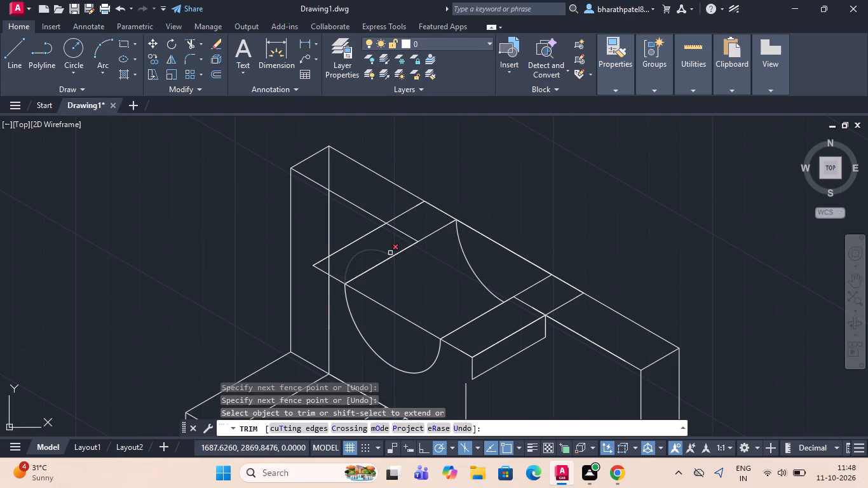
pyautogui.moveTo(384, 240); pyautogui.dragTo(370, 258)
pyautogui.scroll(-1, 414, 276)
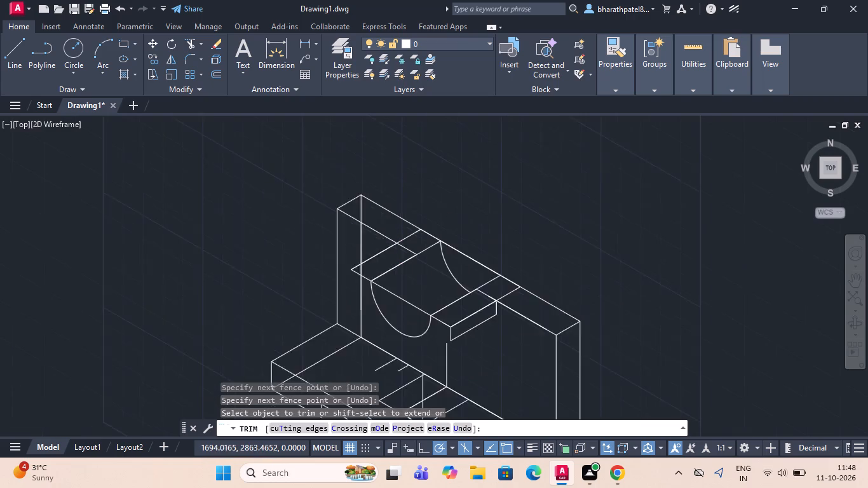
pyautogui.scroll(-1, 414, 276)
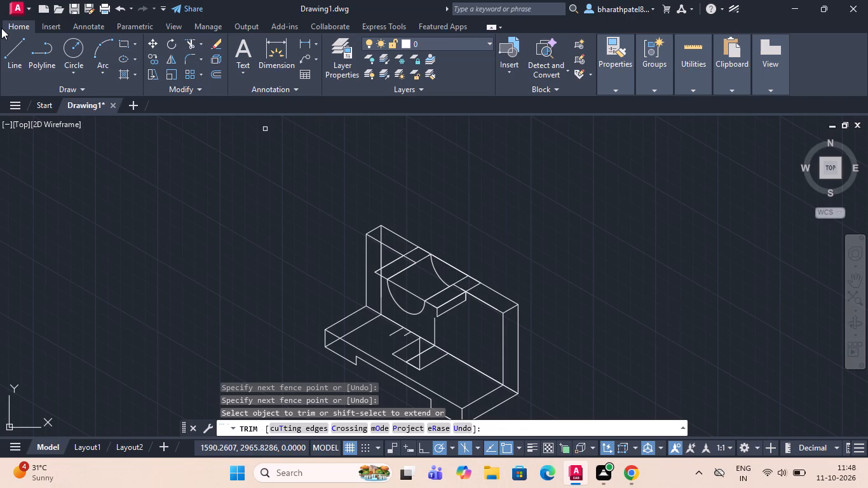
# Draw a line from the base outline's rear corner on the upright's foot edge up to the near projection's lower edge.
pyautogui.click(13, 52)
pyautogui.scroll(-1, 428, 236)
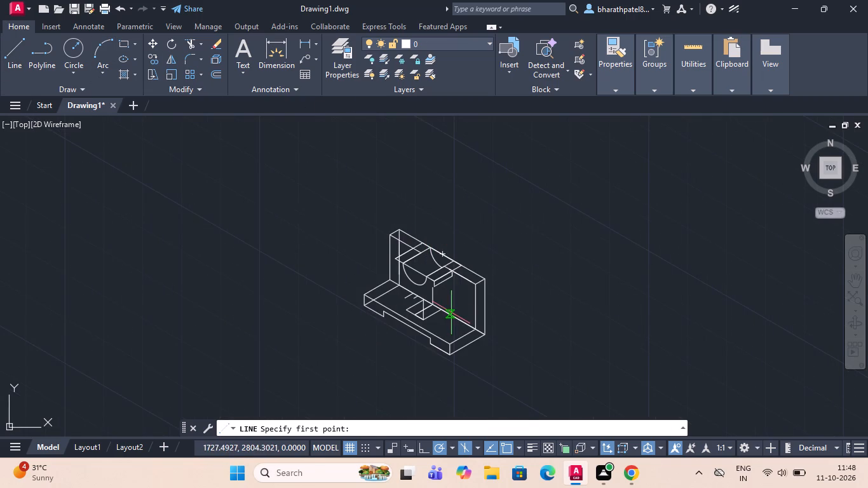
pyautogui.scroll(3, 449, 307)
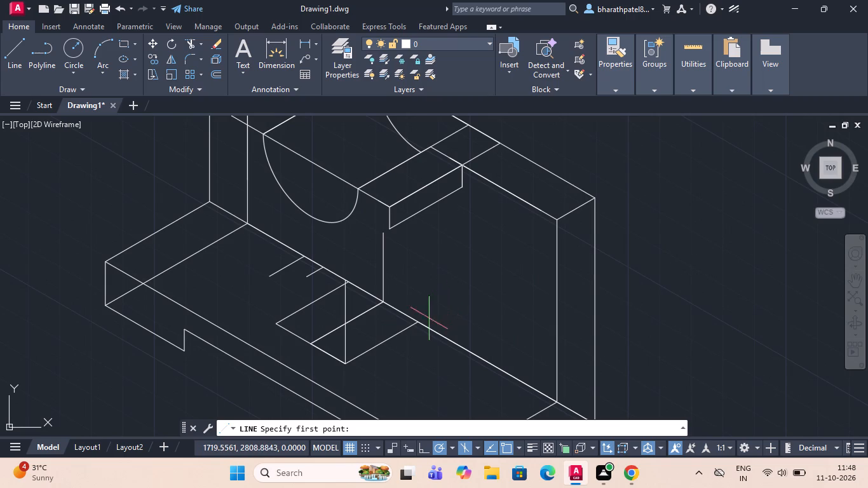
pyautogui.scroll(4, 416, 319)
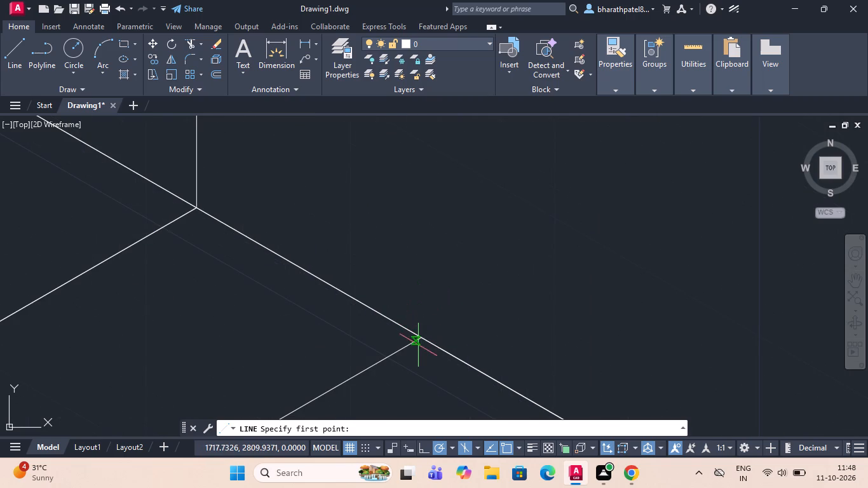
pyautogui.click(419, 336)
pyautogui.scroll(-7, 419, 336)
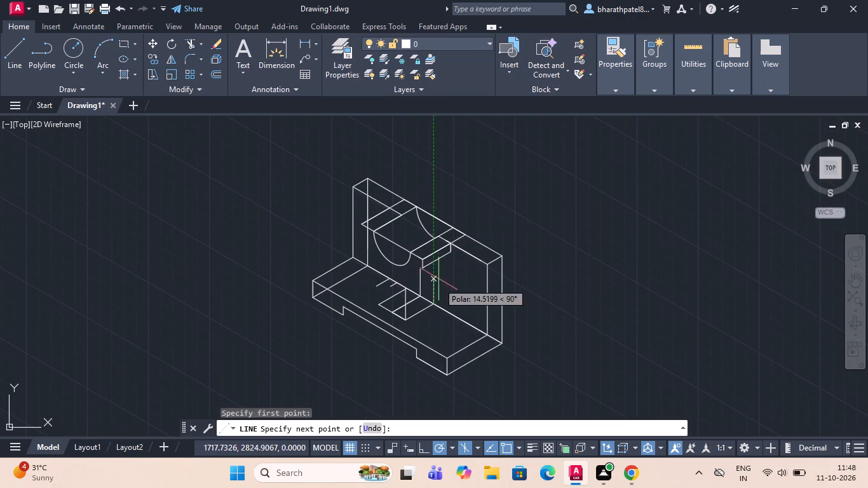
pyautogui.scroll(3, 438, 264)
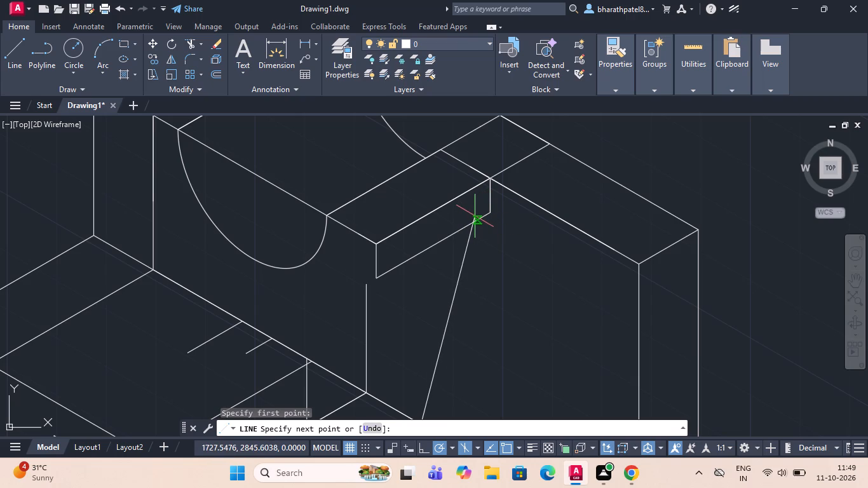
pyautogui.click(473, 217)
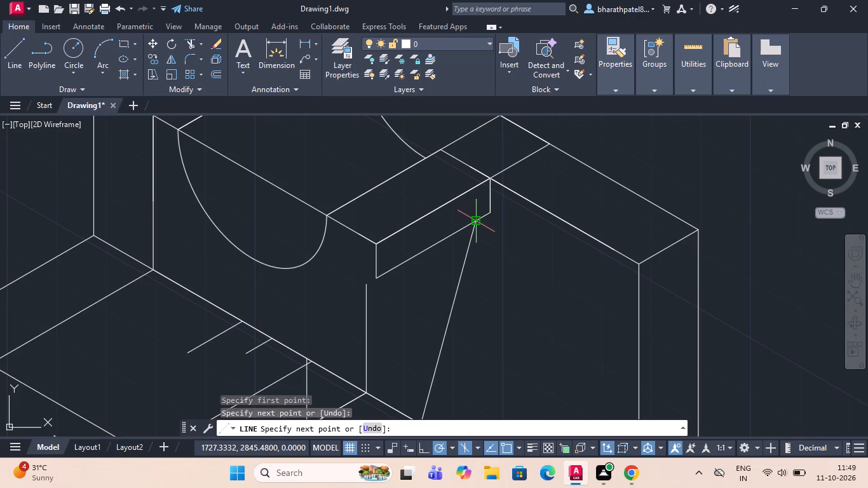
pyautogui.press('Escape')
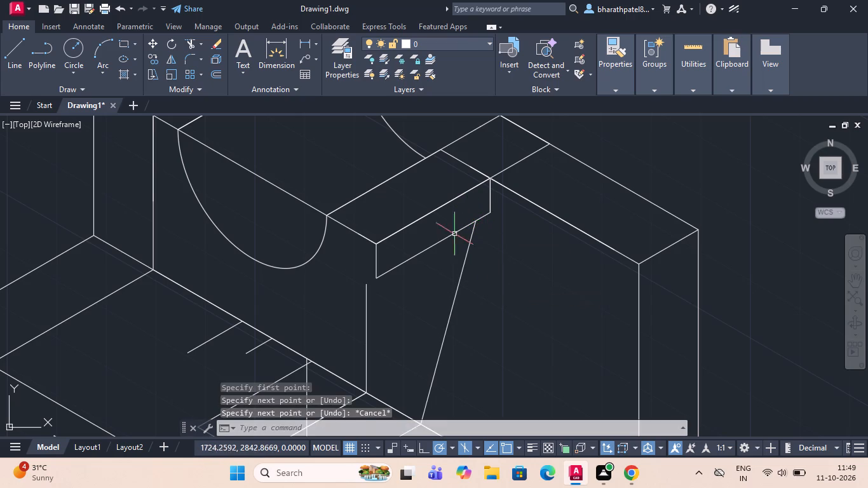
# Trim away the vertical construction line rising from the upright's foot edge beneath the near projection's front corner.
pyautogui.scroll(-3, 447, 229)
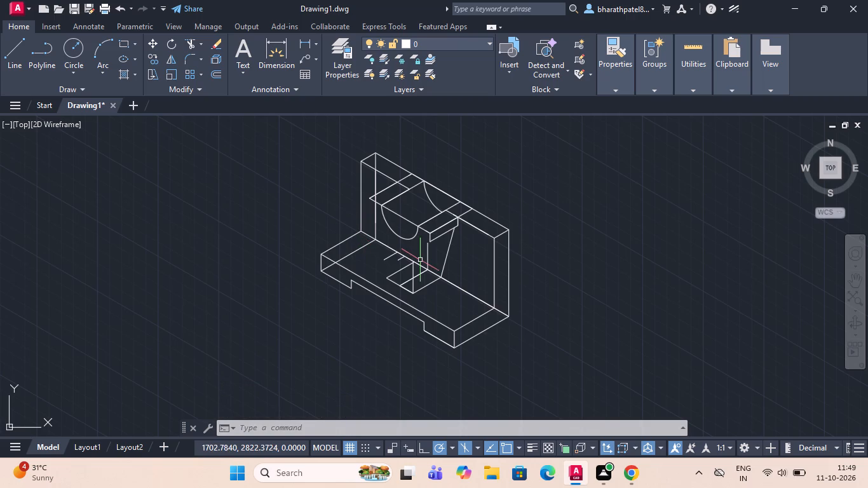
pyautogui.scroll(3, 420, 260)
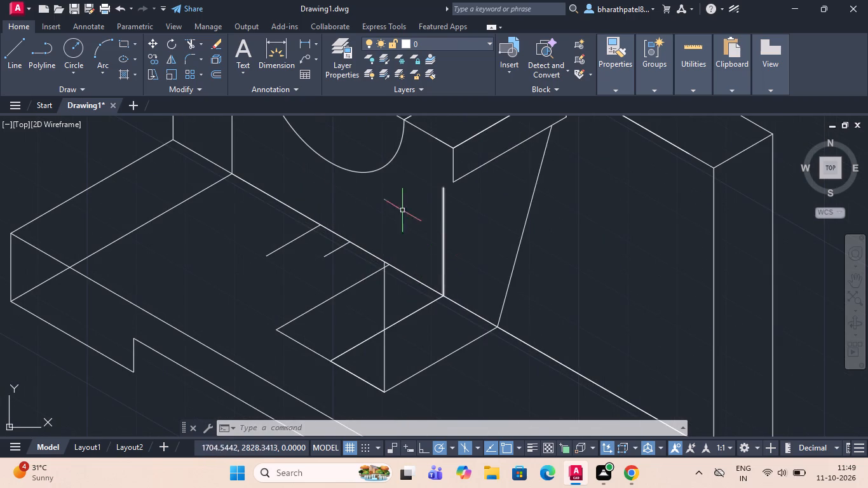
pyautogui.click(191, 43)
pyautogui.moveTo(417, 235); pyautogui.dragTo(476, 264)
pyautogui.scroll(-3, 474, 247)
# Draw a line 5 long from the near projection's lower front corner, parallel to its front edge towards the rounded cut-out.
pyautogui.click(15, 40)
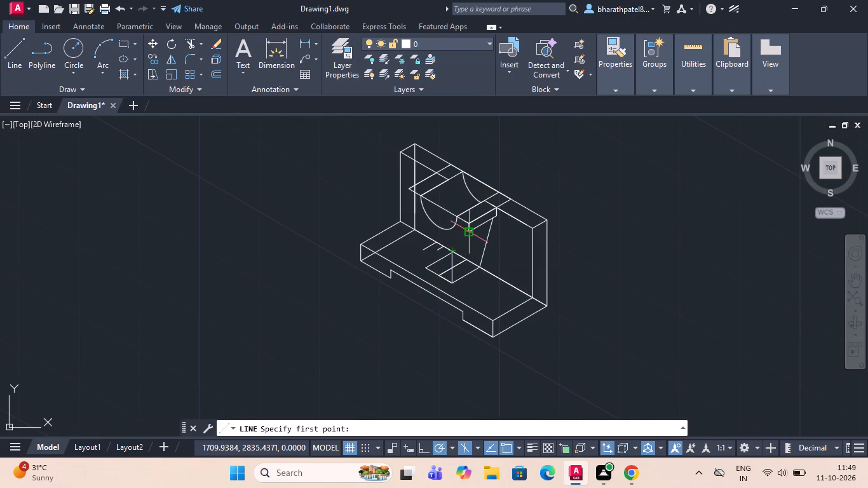
pyautogui.scroll(3, 466, 229)
pyautogui.moveTo(475, 234); pyautogui.dragTo(465, 233)
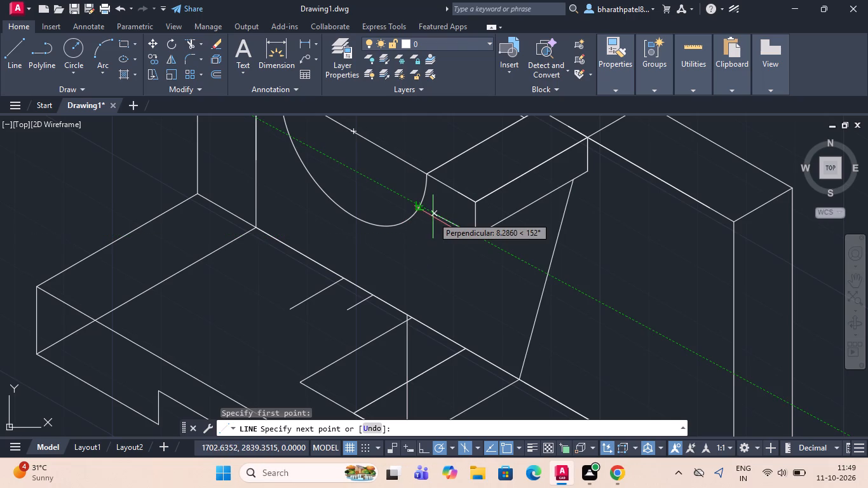
pyautogui.press('5')
pyautogui.press('Return')
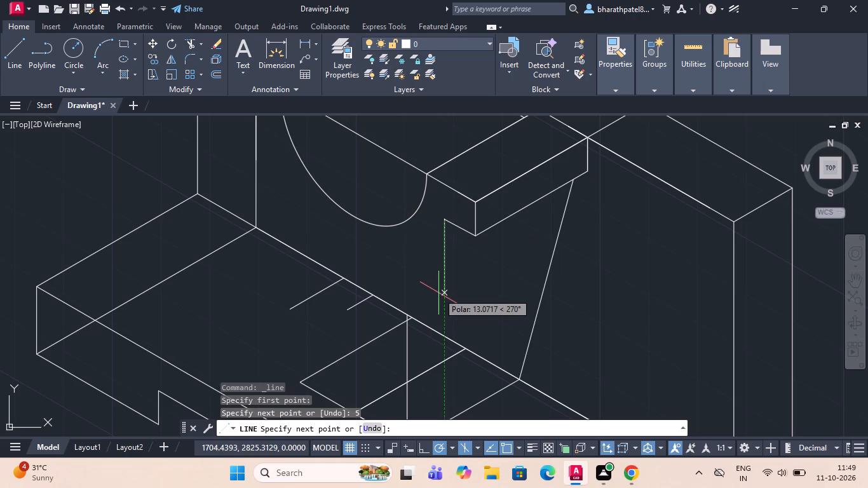
pyautogui.press('Escape')
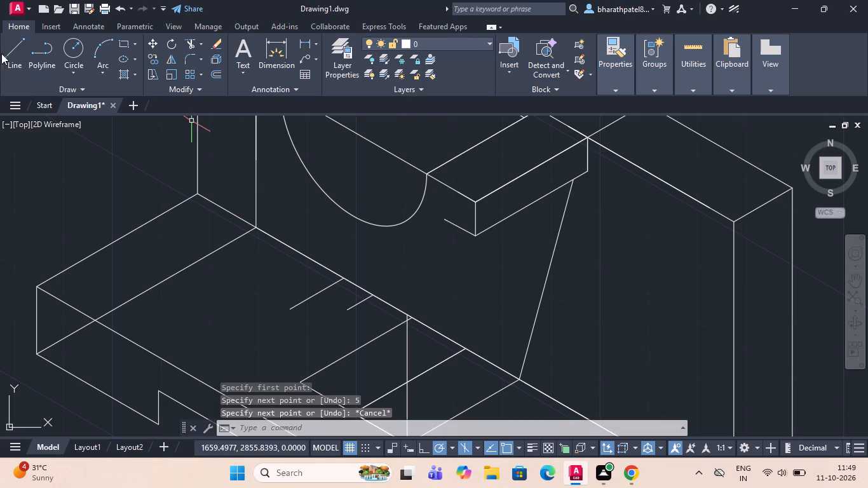
# Draw a line 12 down from the near projection's upper front corner, continuing about 28.28 long at 30° towards the upright.
pyautogui.click(8, 55)
pyautogui.click(471, 201)
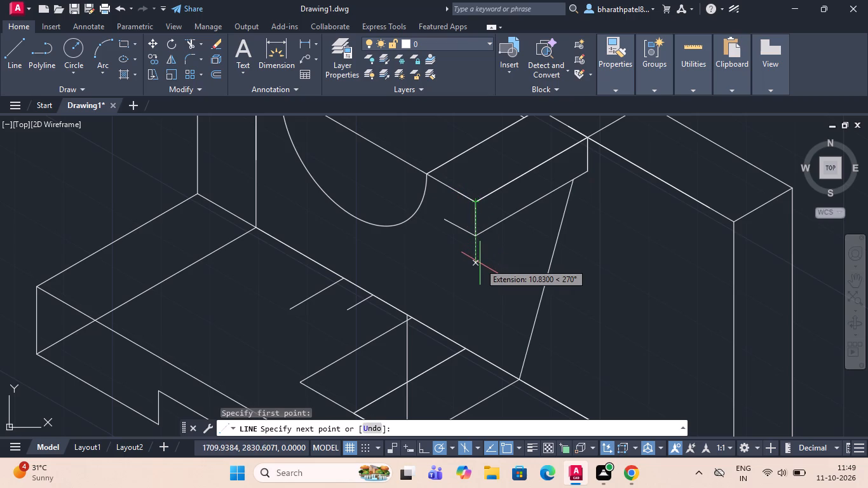
pyautogui.write('12')
pyautogui.press('Return')
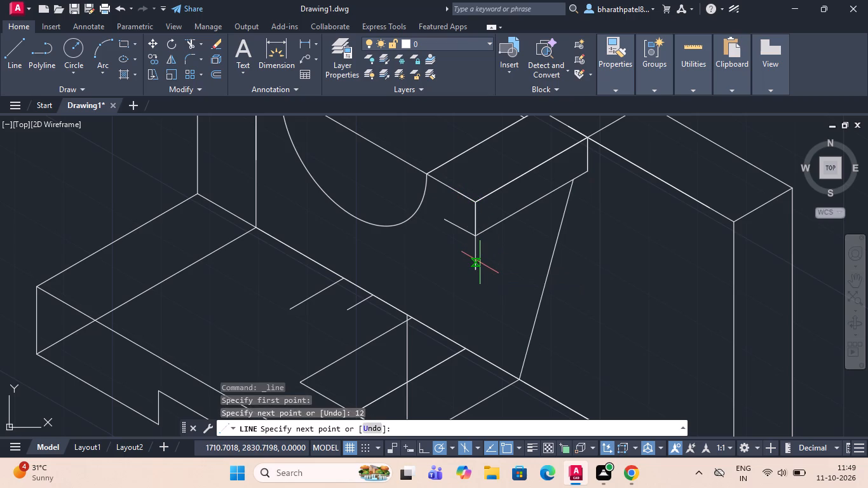
pyautogui.click(614, 189)
pyautogui.press('Escape')
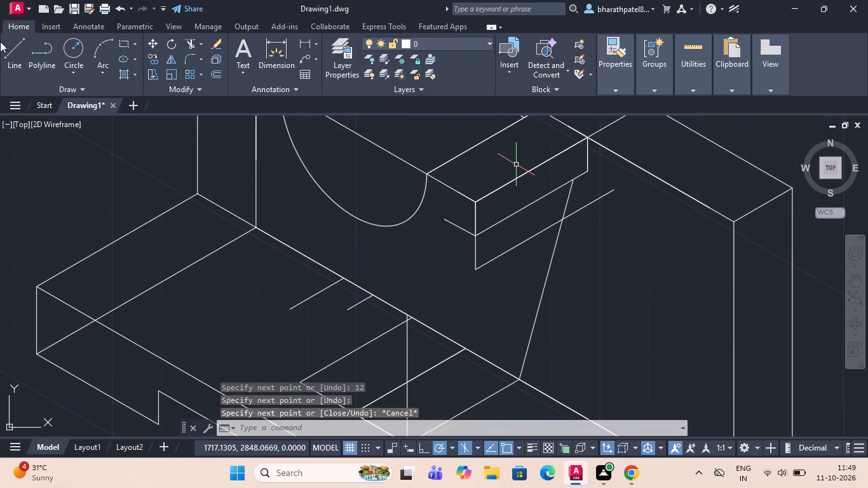
# Draw a vertical line about 14 long downward from the near projection's lower rear corner.
pyautogui.click(5, 48)
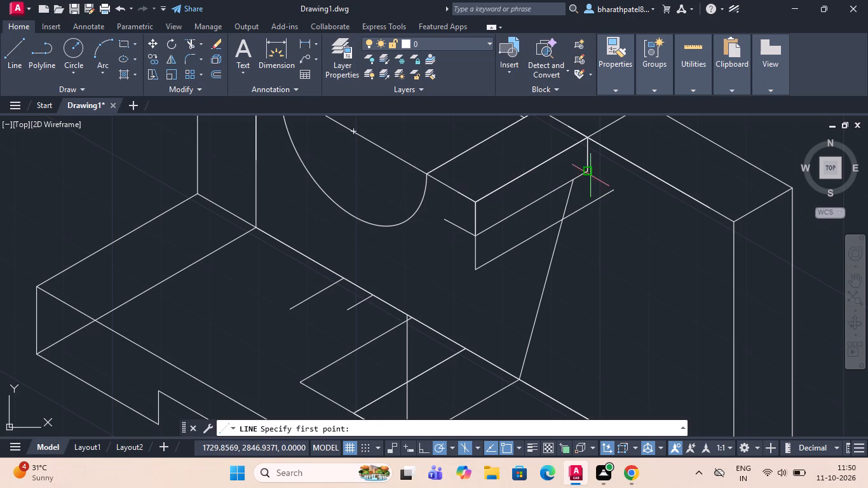
pyautogui.moveTo(591, 170); pyautogui.dragTo(600, 193)
pyautogui.click(591, 250)
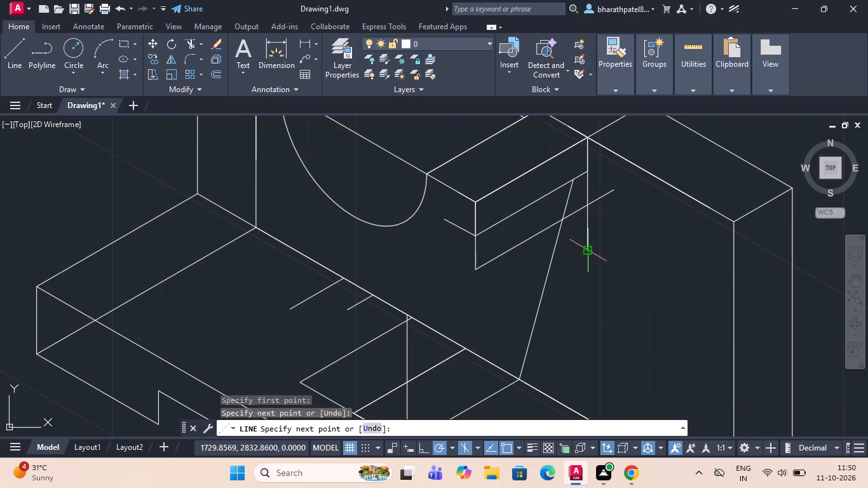
pyautogui.scroll(-2, 582, 220)
pyautogui.press('Escape')
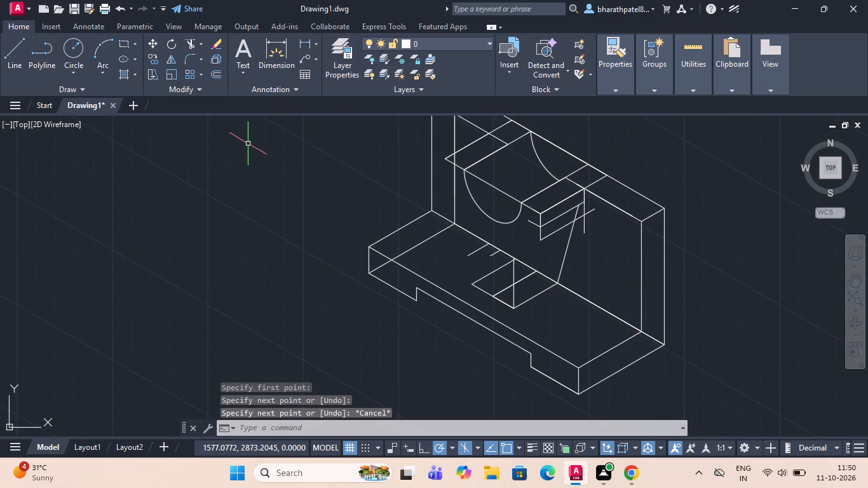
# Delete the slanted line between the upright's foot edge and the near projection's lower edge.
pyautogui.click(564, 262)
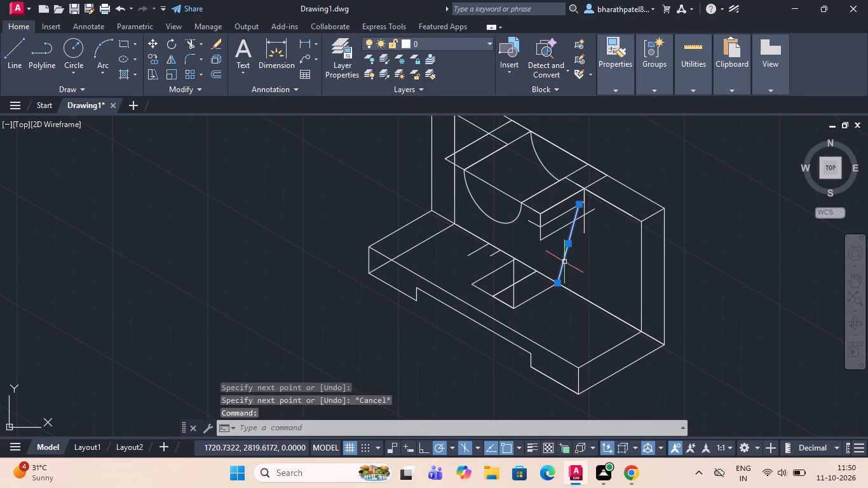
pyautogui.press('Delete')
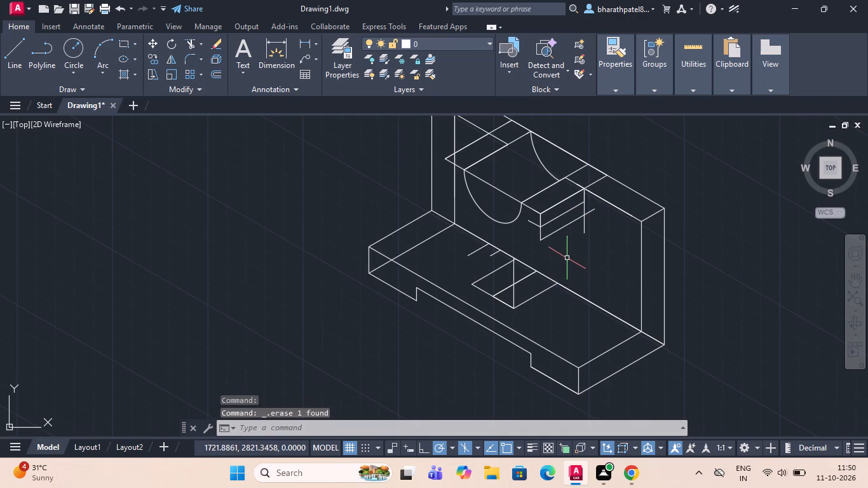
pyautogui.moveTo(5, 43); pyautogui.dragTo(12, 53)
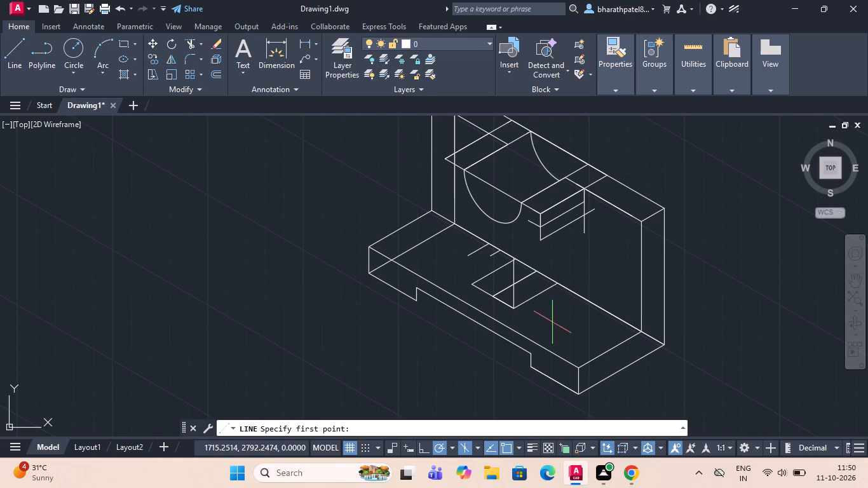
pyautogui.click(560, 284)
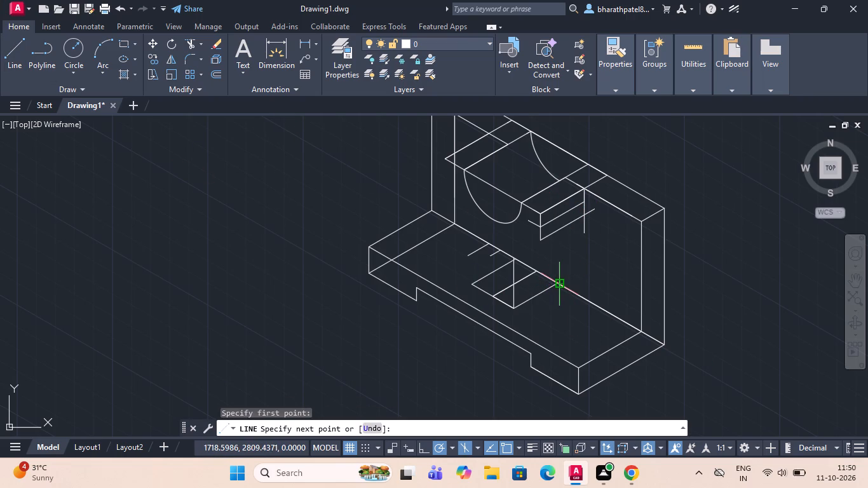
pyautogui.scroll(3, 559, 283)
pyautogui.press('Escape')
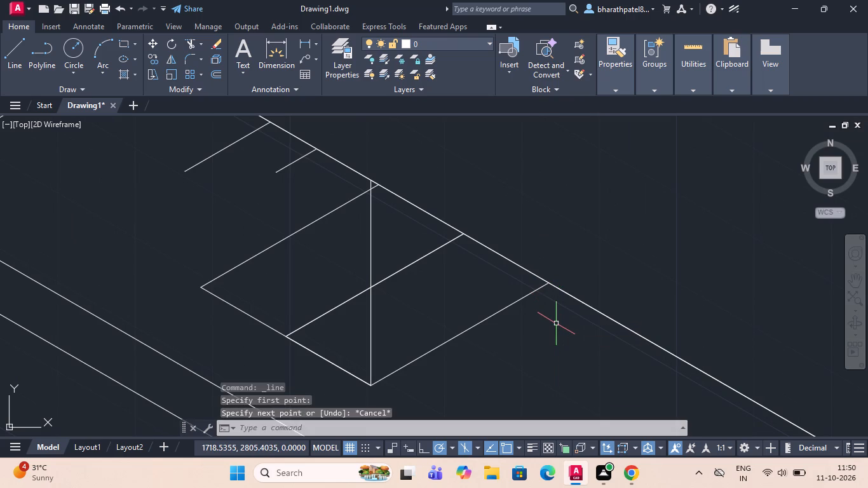
# Draw a slanted line from the foot rectangle's near corner on the upright's base edge to the near projection's upper rear corner.
pyautogui.press('space')
pyautogui.click(545, 285)
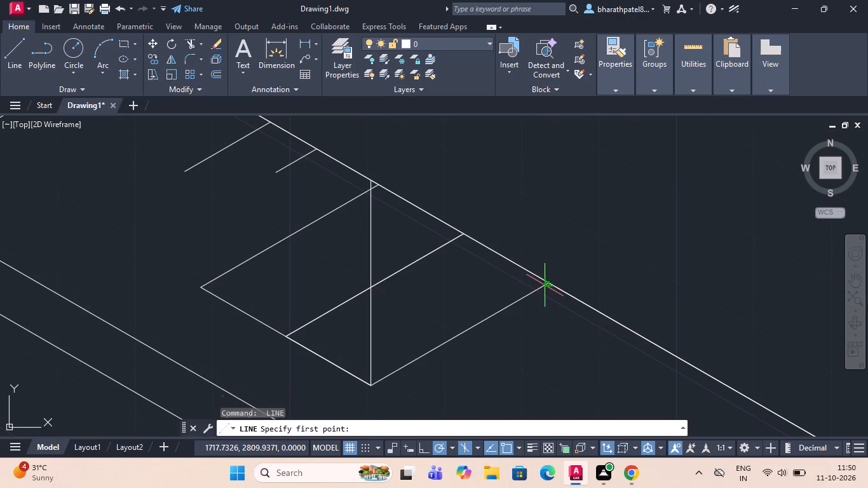
pyautogui.scroll(-5, 544, 285)
pyautogui.scroll(3, 555, 222)
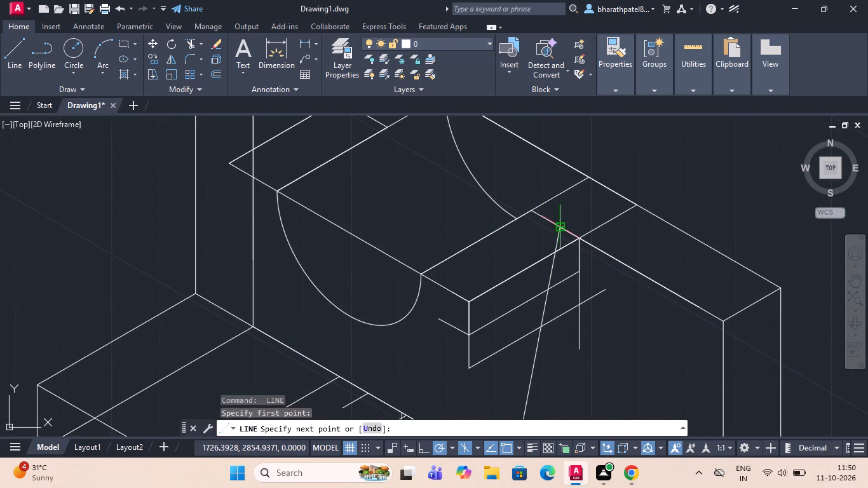
pyautogui.click(581, 241)
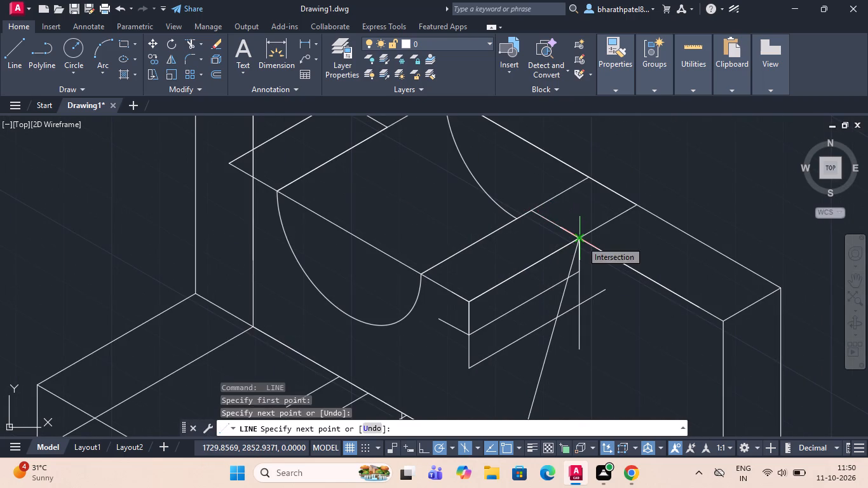
pyautogui.press('Escape')
# Trim the slanted line inside the near projection's side face, the overhanging lower edge and vertical ends, and the intermediate edge line.
pyautogui.scroll(-1, 581, 266)
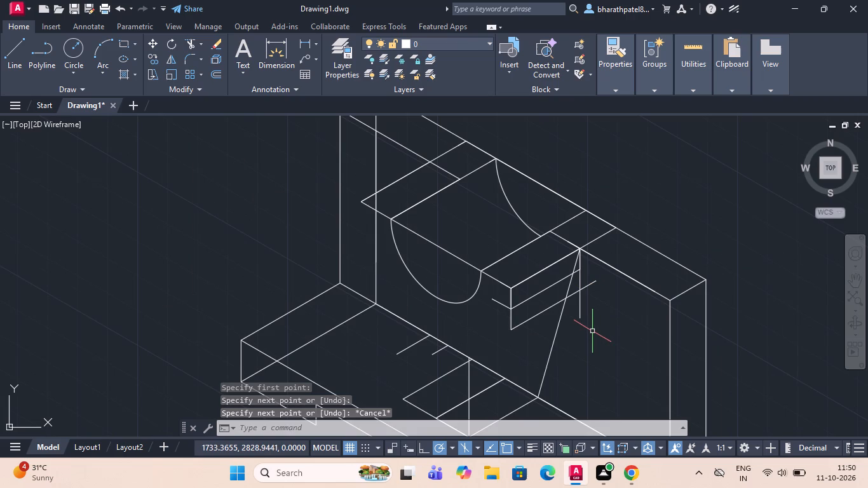
pyautogui.click(192, 43)
pyautogui.scroll(3, 576, 254)
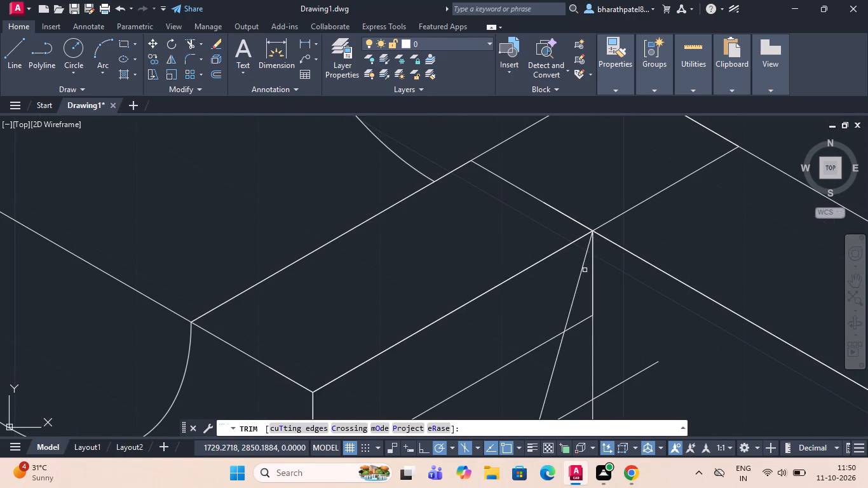
pyautogui.click(576, 287)
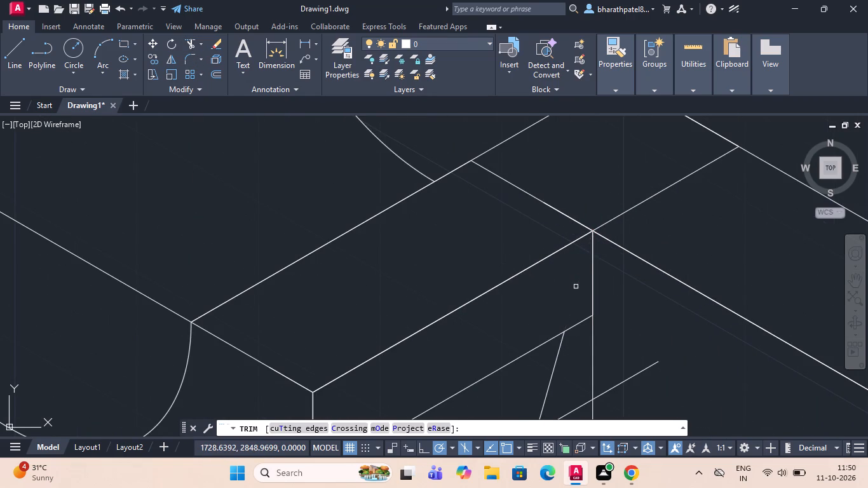
pyautogui.scroll(-4, 576, 287)
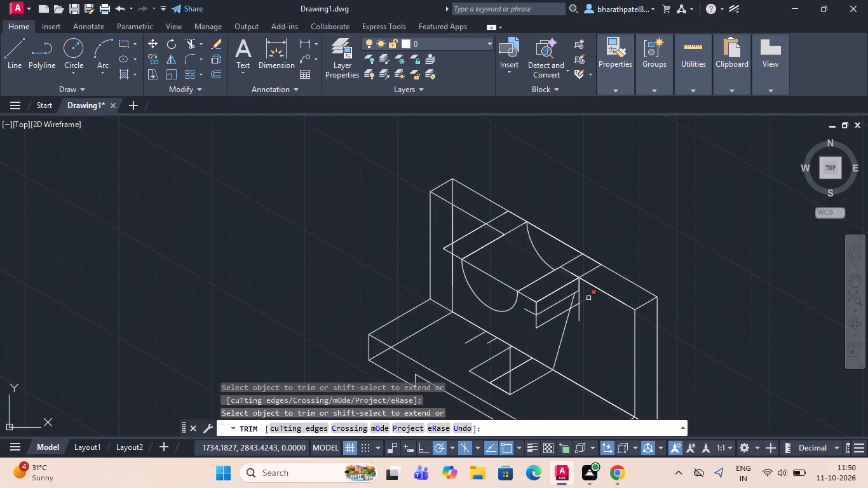
pyautogui.click(588, 298)
pyautogui.click(579, 314)
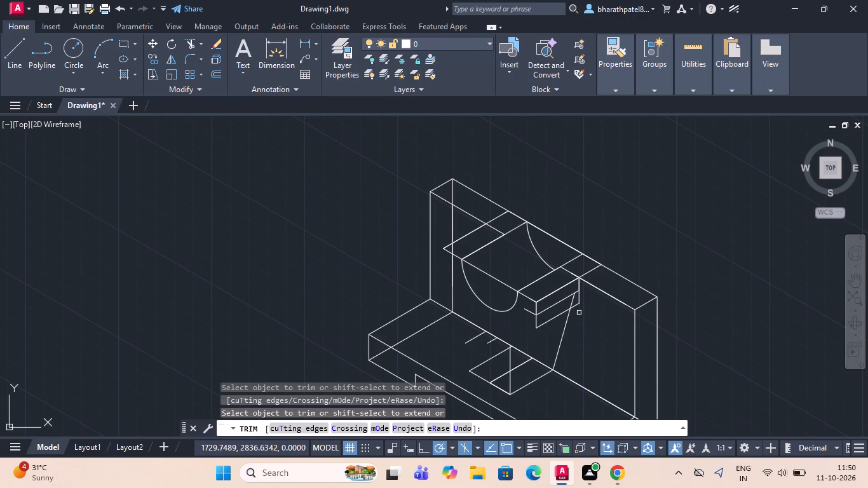
pyautogui.click(549, 308)
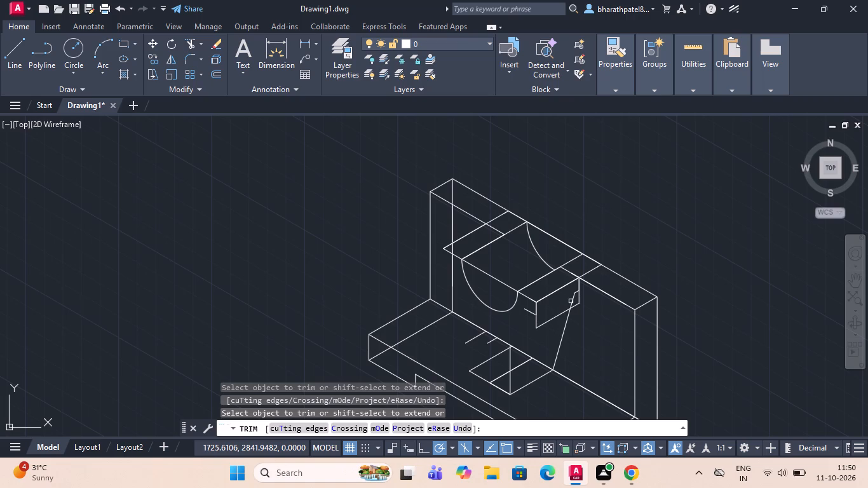
pyautogui.click(571, 301)
pyautogui.click(574, 294)
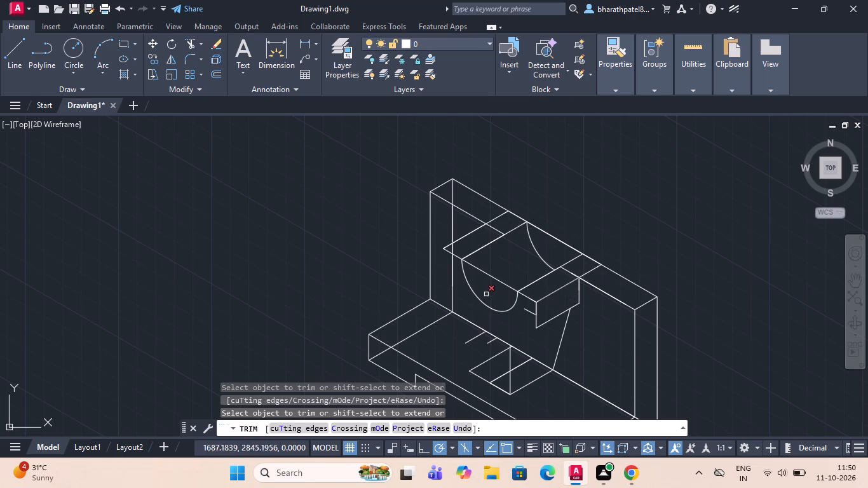
# Draw a line 10 down from the near projection's upper front corner, continuing at 30° past its rear vertical edge.
pyautogui.scroll(-1, 472, 289)
pyautogui.scroll(-2, 515, 320)
pyautogui.scroll(3, 536, 348)
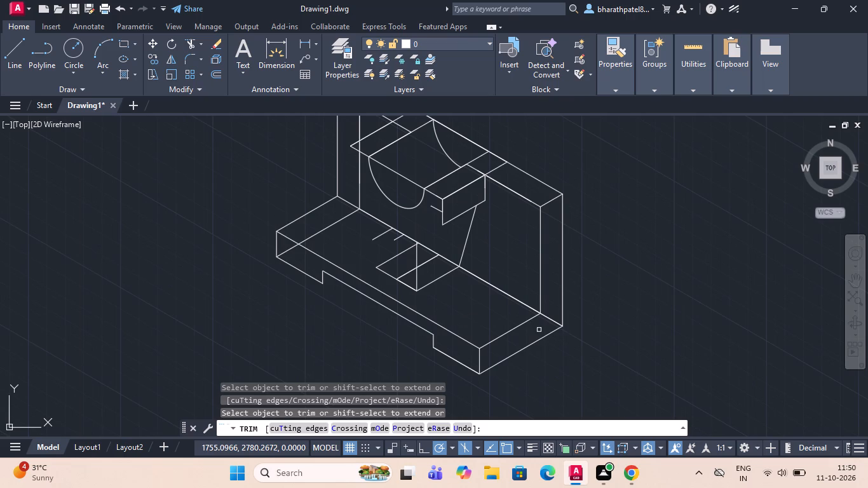
pyautogui.click(11, 51)
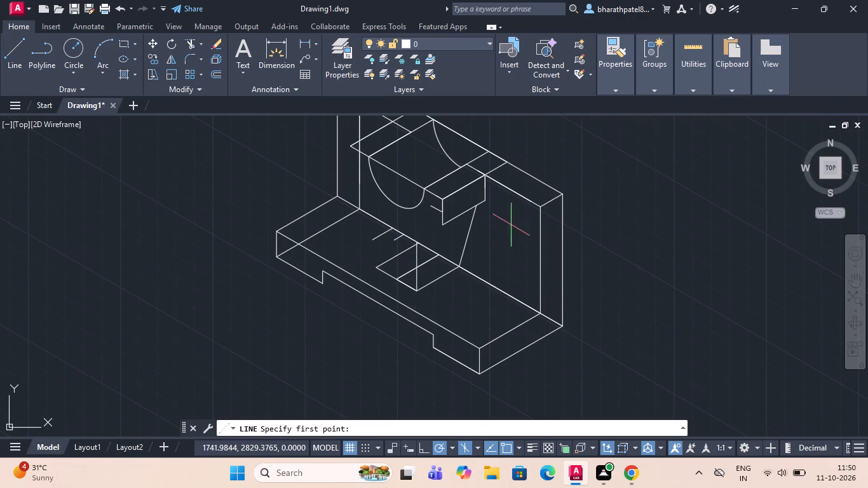
pyautogui.scroll(4, 442, 221)
pyautogui.scroll(-4, 439, 193)
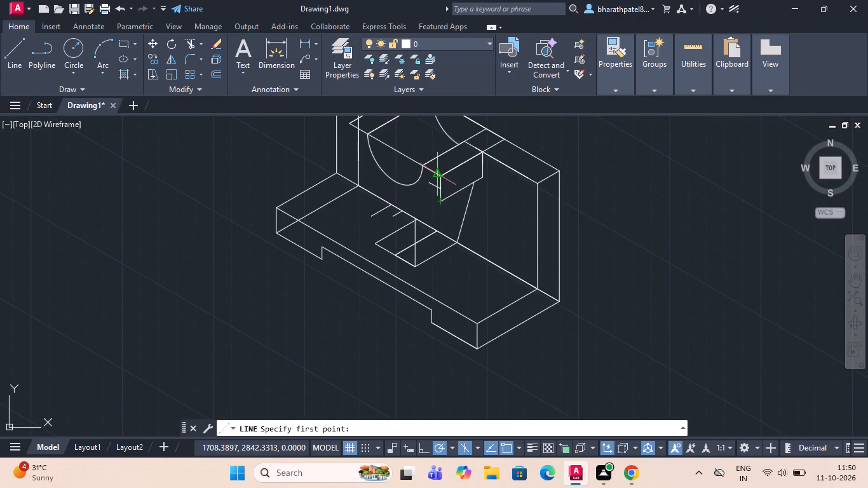
pyautogui.scroll(3, 438, 173)
pyautogui.click(447, 184)
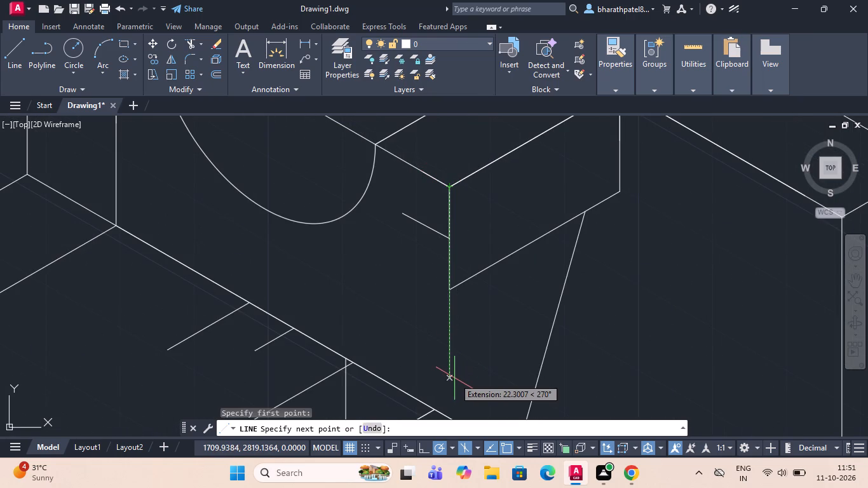
pyautogui.write('10')
pyautogui.press('Return')
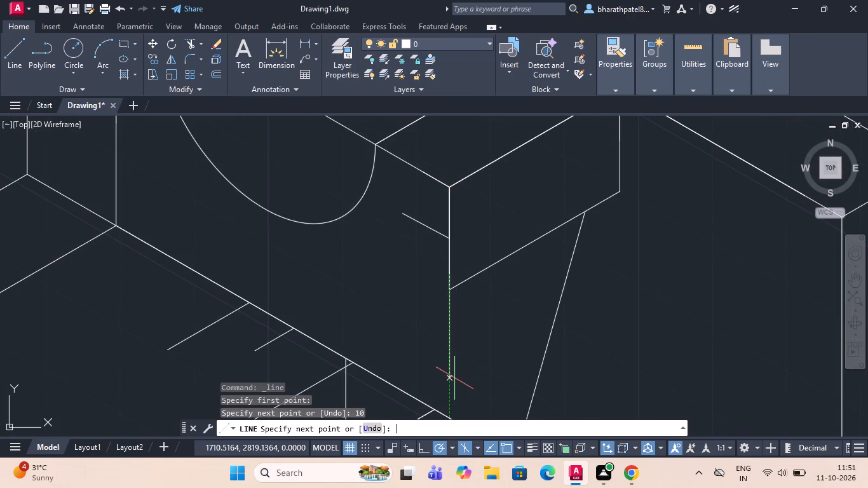
pyautogui.click(635, 159)
pyautogui.press('Escape')
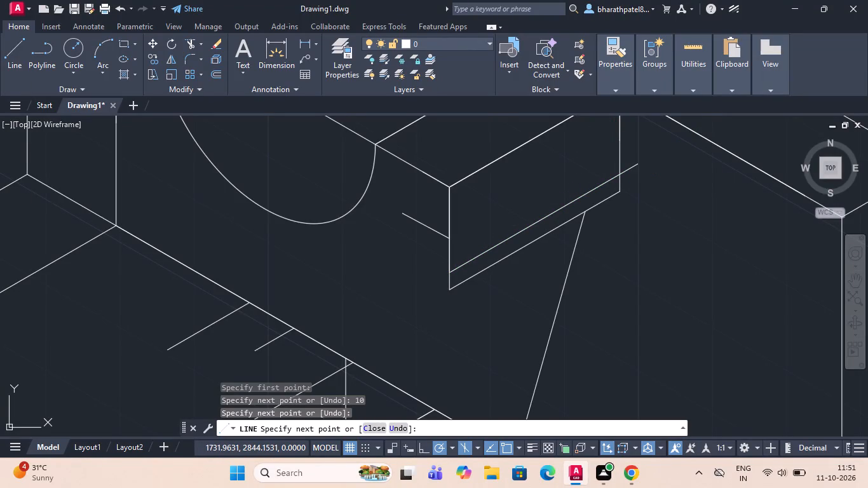
# Trim the new lower edge's overhang and remove the old lower edge with the vertical stubs beneath the near projection's side face.
pyautogui.click(195, 43)
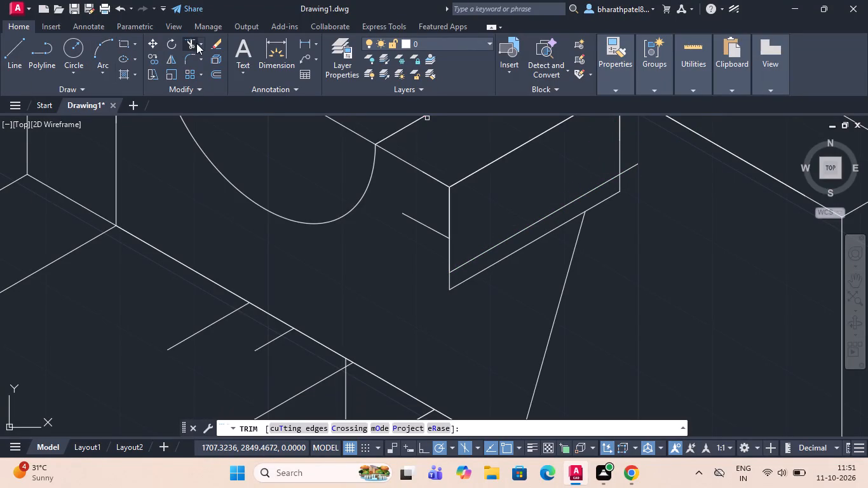
pyautogui.moveTo(628, 150); pyautogui.dragTo(632, 185)
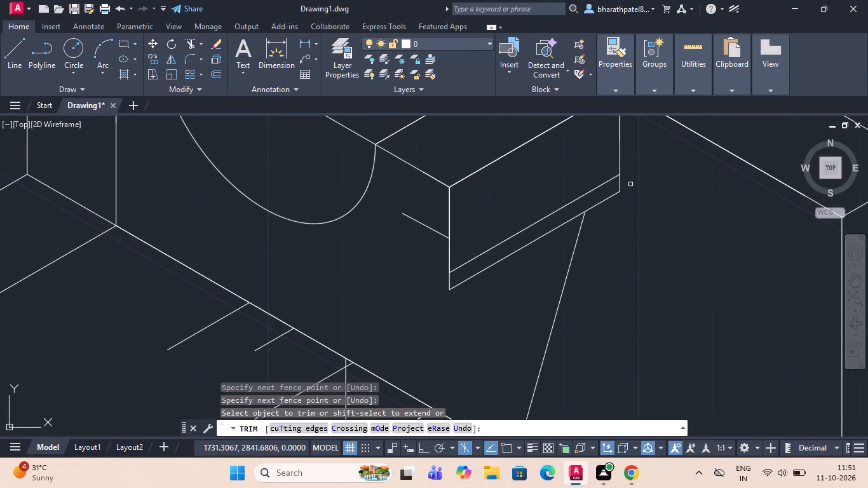
pyautogui.moveTo(628, 179); pyautogui.dragTo(545, 213)
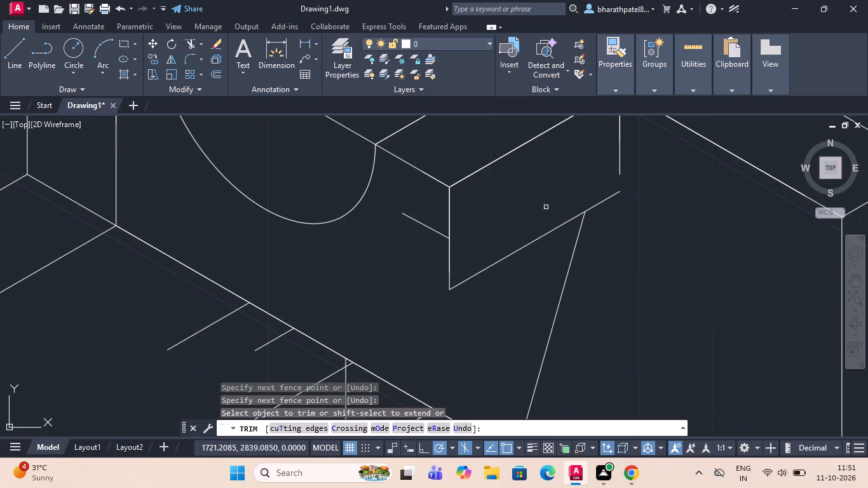
pyautogui.hotkey('ctrl', 'z')
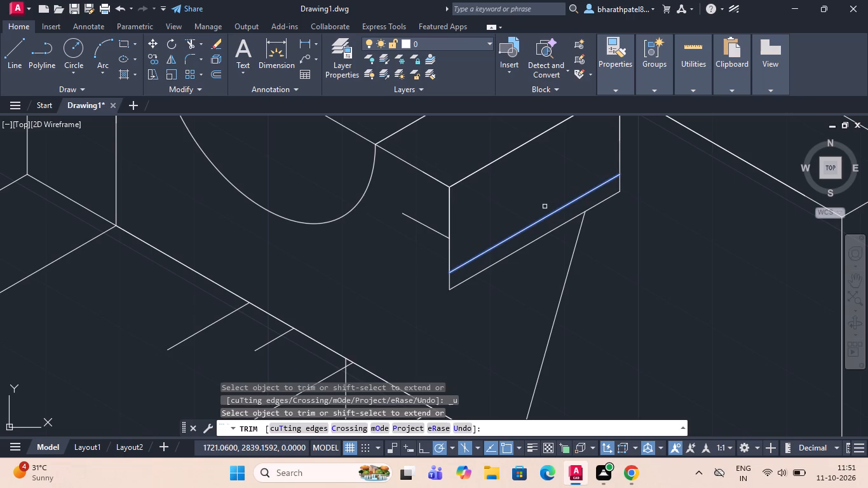
pyautogui.click(468, 280)
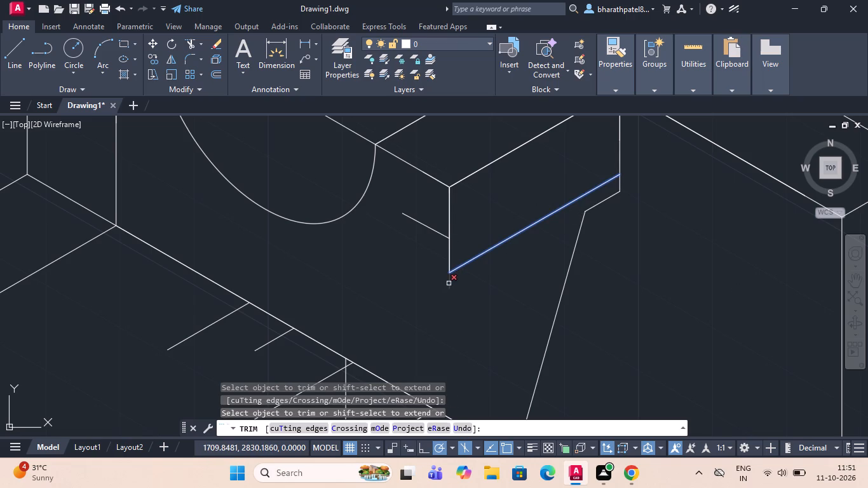
pyautogui.moveTo(449, 283); pyautogui.dragTo(458, 283)
pyautogui.click(607, 201)
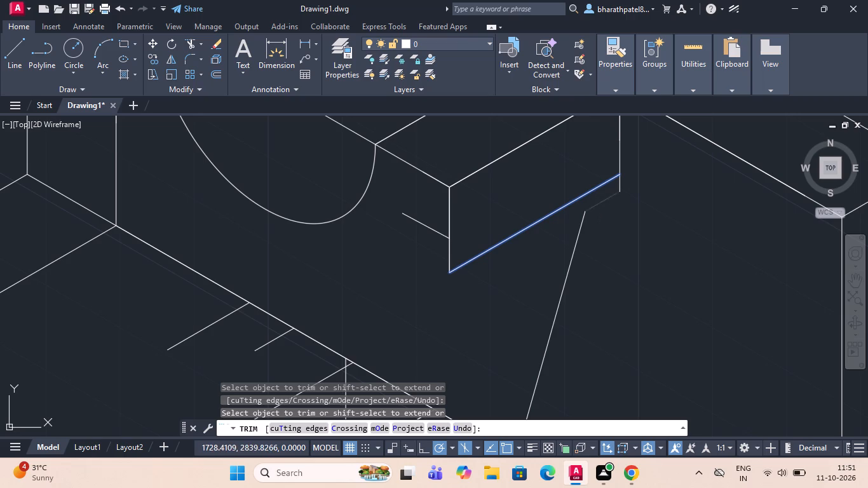
pyautogui.click(620, 189)
# Redraw the slanted line from the foot rectangle's near corner on the upright's base edge to the near projection's upper rear corner.
pyautogui.scroll(-3, 620, 189)
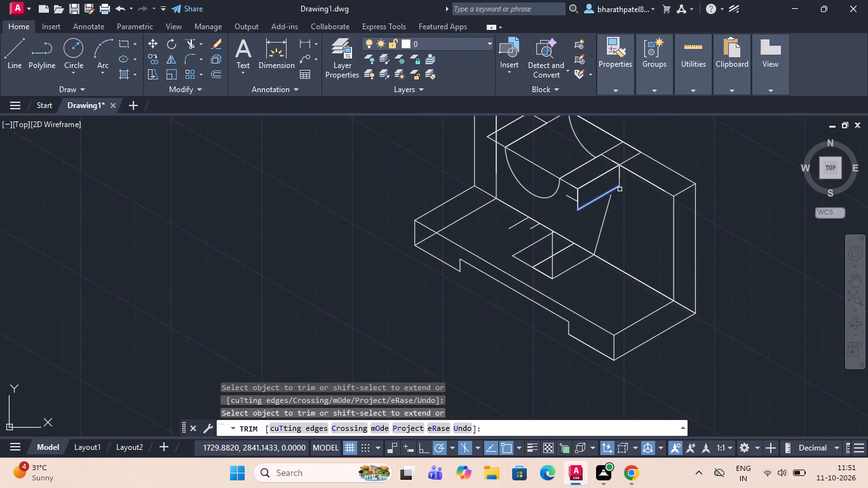
pyautogui.moveTo(8, 41); pyautogui.dragTo(8, 49)
pyautogui.click(9, 50)
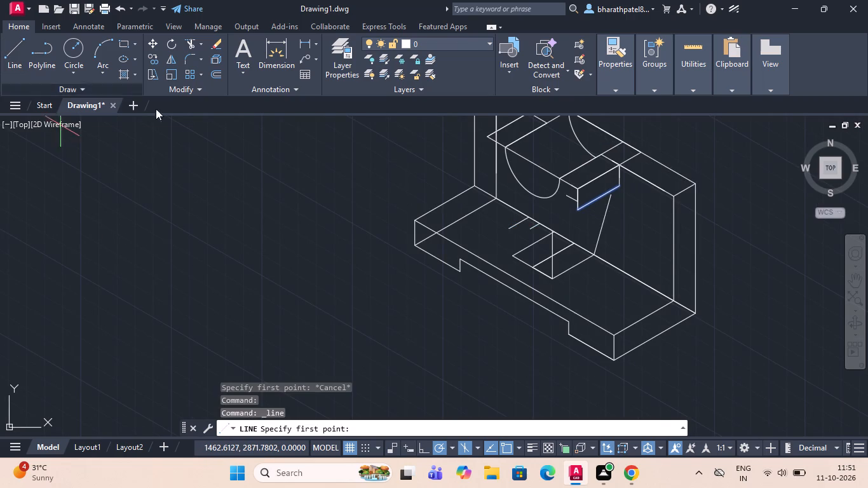
pyautogui.scroll(3, 625, 248)
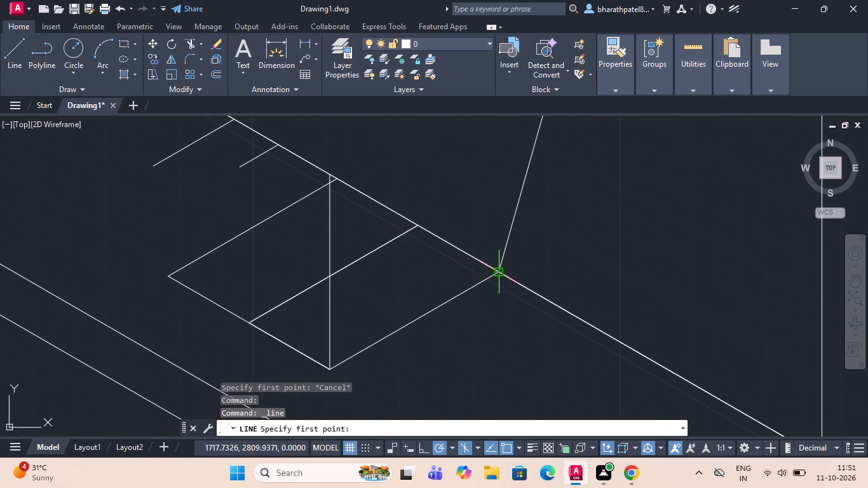
pyautogui.click(498, 269)
pyautogui.scroll(-4, 498, 268)
pyautogui.scroll(3, 508, 247)
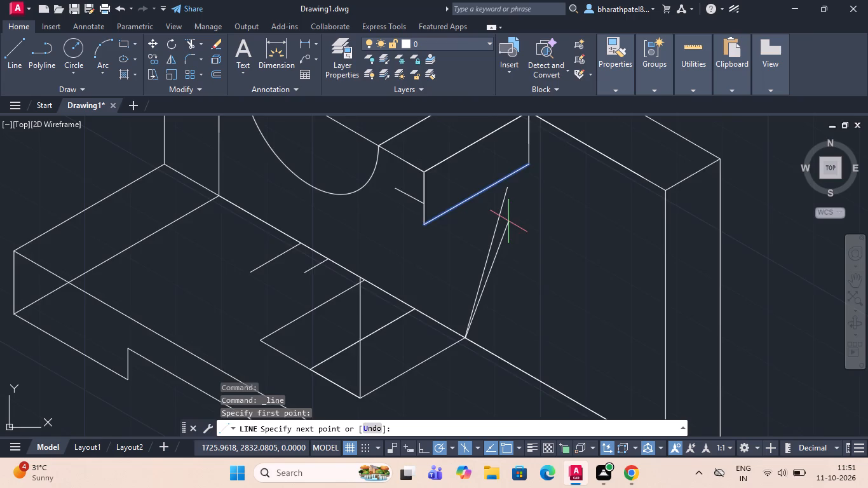
pyautogui.scroll(-2, 508, 219)
pyautogui.scroll(4, 513, 180)
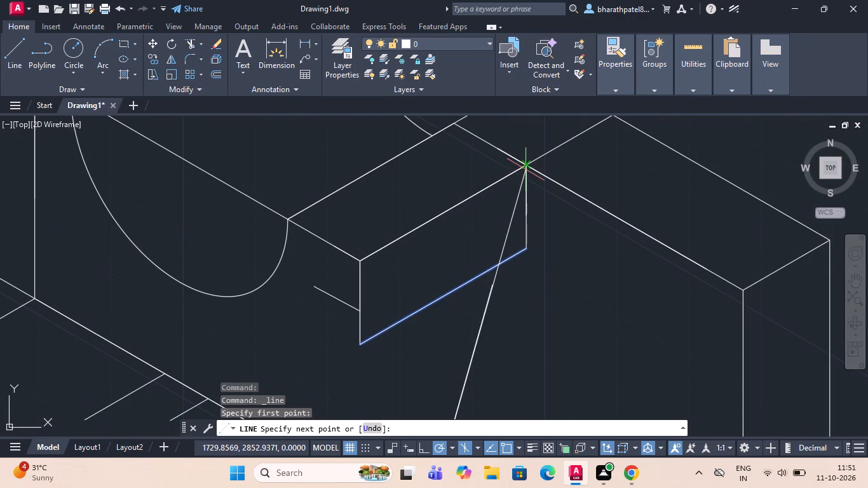
pyautogui.scroll(3, 527, 169)
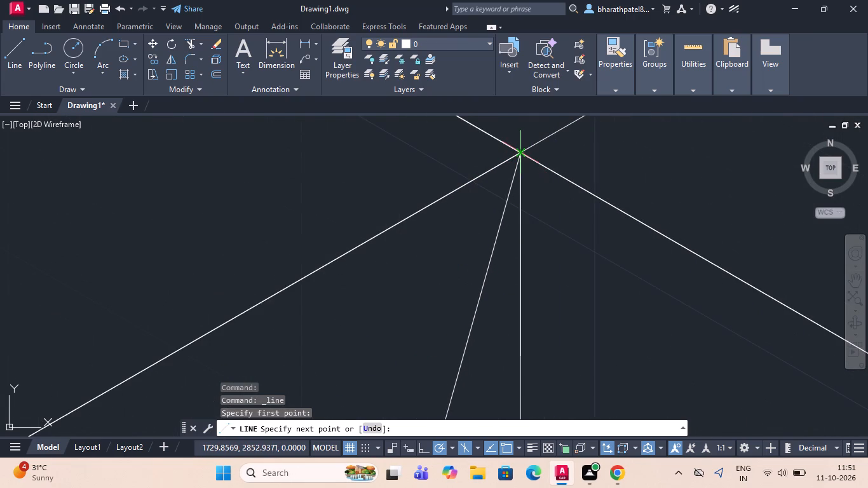
pyautogui.click(518, 154)
pyautogui.press('Escape')
# Trim the part of the redrawn slanted line inside the near projection's side face, above its lower edge.
pyautogui.scroll(-4, 532, 194)
pyautogui.scroll(-1, 196, 56)
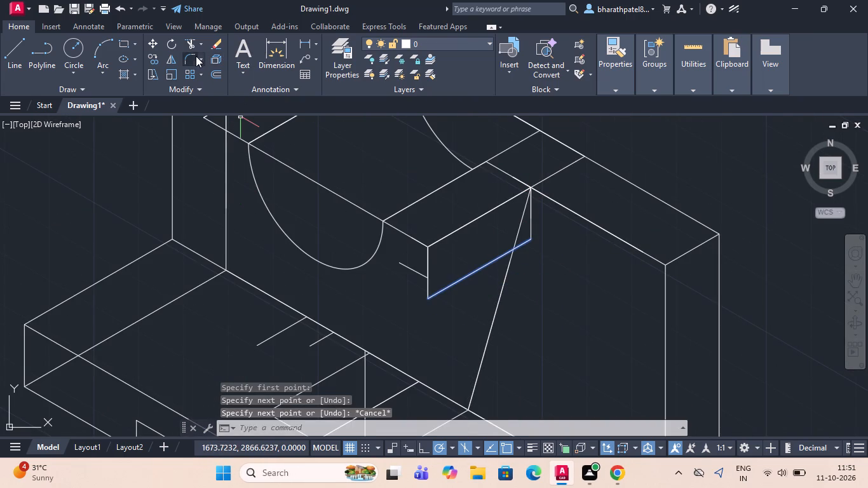
pyautogui.moveTo(189, 43); pyautogui.dragTo(215, 62)
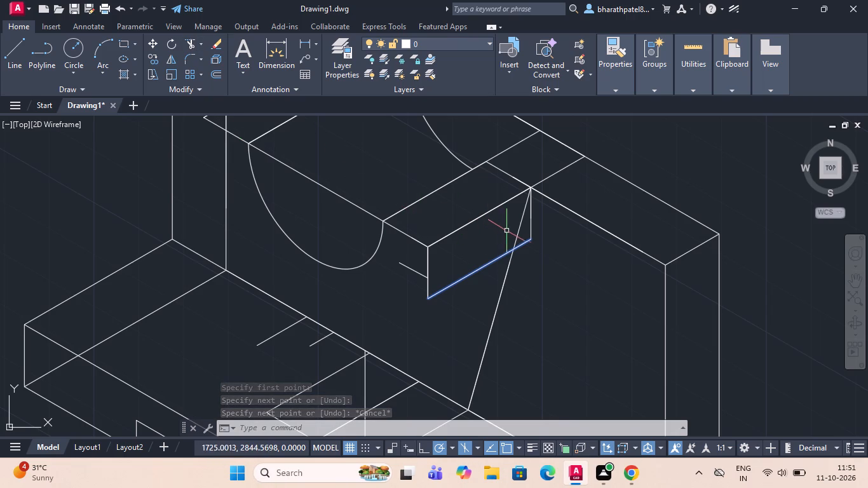
pyautogui.click(189, 43)
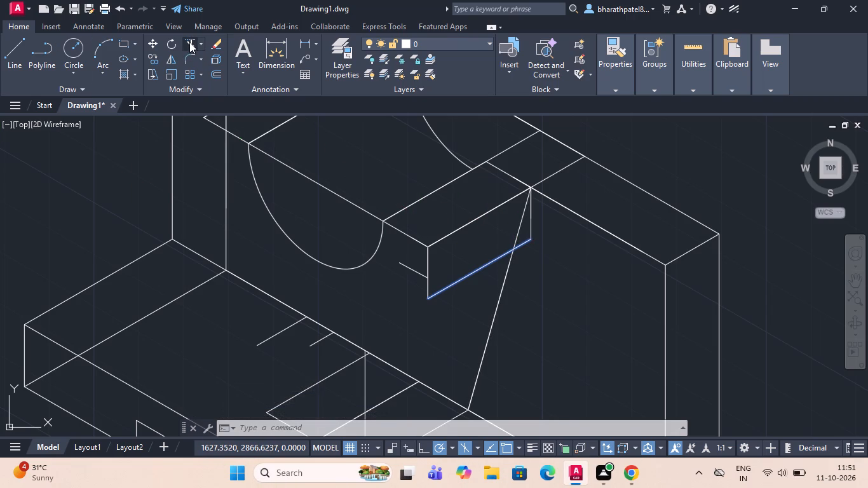
pyautogui.click(520, 228)
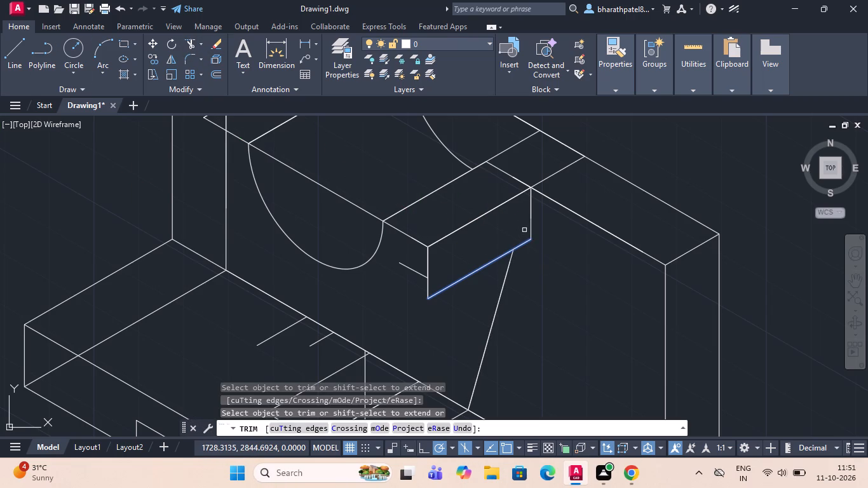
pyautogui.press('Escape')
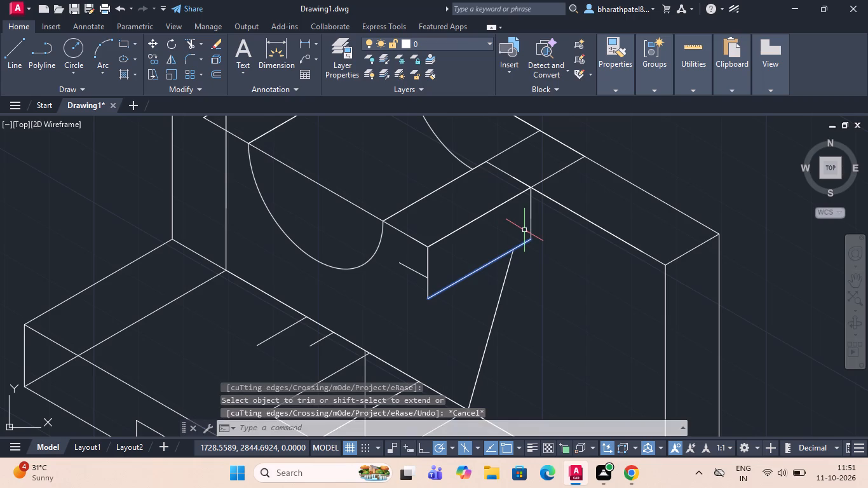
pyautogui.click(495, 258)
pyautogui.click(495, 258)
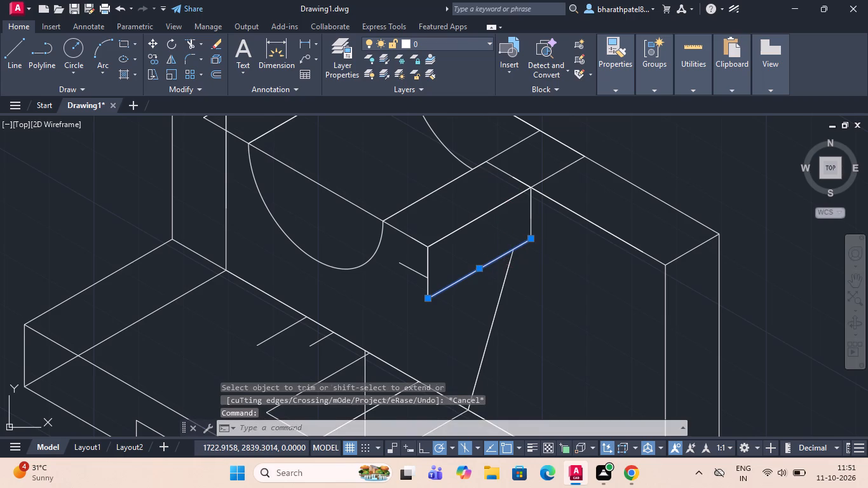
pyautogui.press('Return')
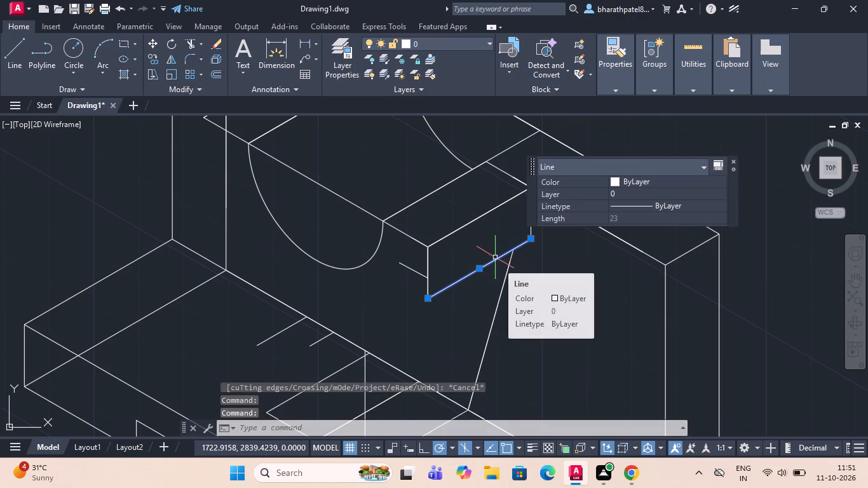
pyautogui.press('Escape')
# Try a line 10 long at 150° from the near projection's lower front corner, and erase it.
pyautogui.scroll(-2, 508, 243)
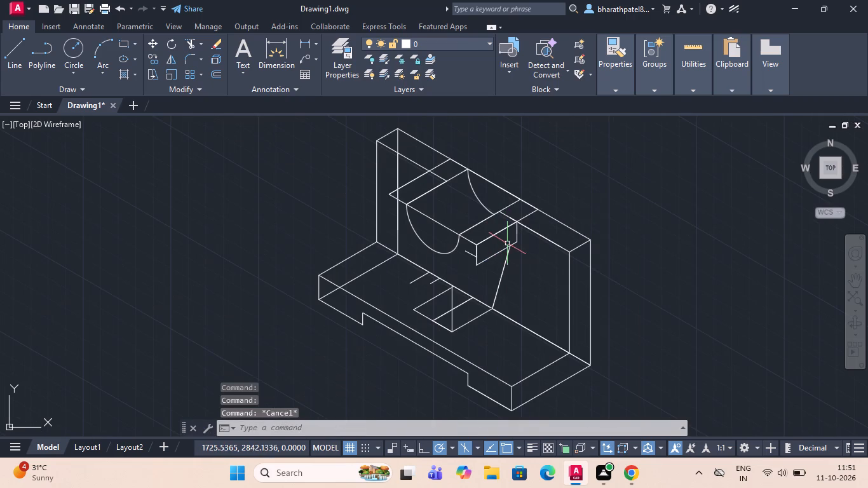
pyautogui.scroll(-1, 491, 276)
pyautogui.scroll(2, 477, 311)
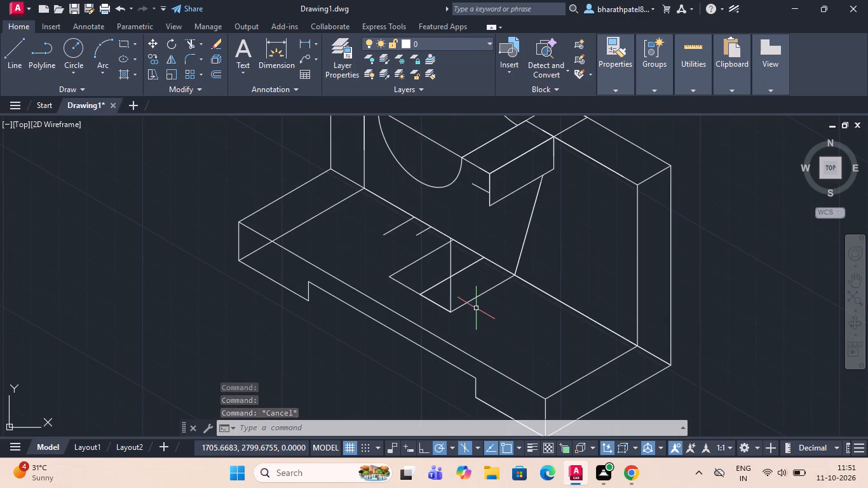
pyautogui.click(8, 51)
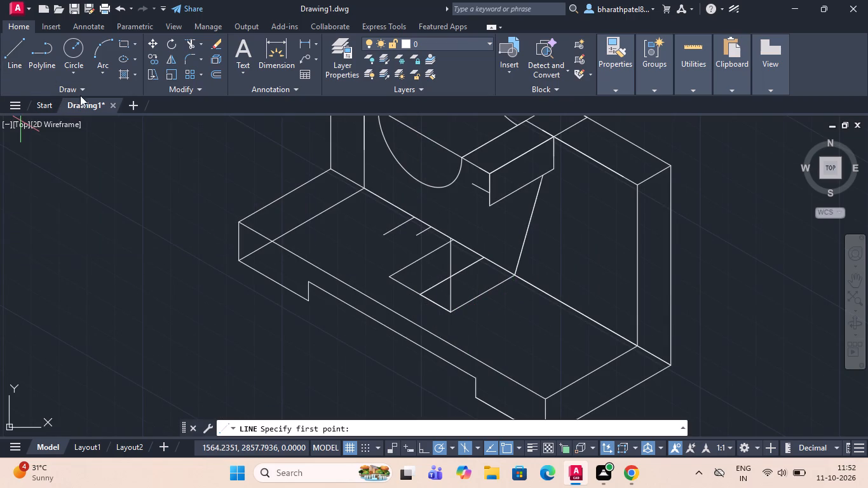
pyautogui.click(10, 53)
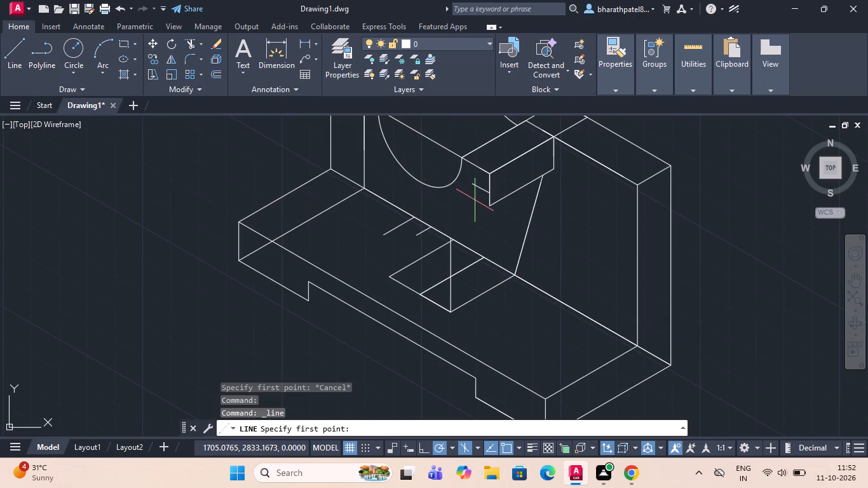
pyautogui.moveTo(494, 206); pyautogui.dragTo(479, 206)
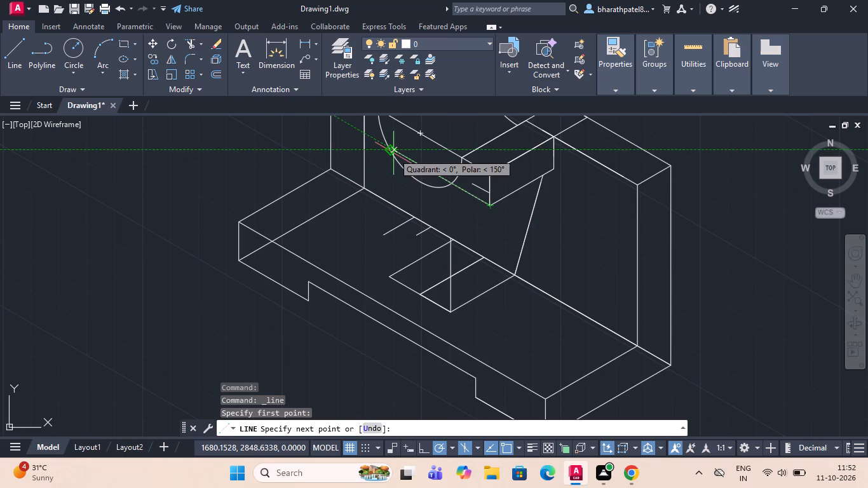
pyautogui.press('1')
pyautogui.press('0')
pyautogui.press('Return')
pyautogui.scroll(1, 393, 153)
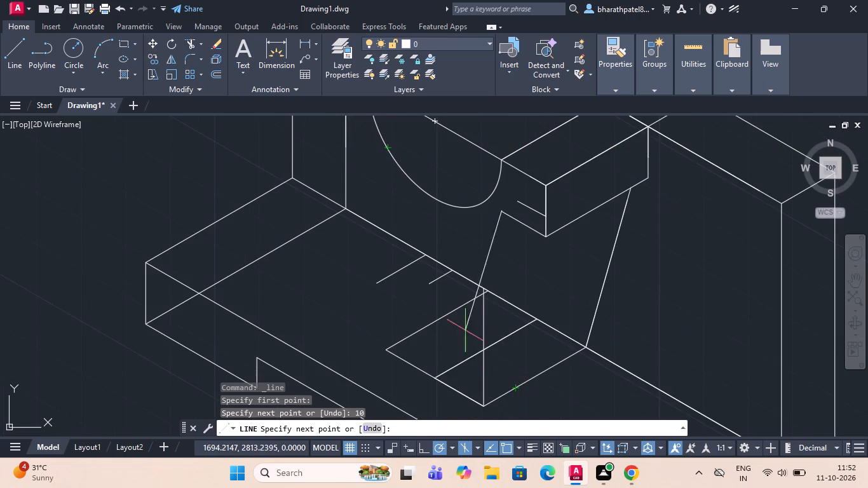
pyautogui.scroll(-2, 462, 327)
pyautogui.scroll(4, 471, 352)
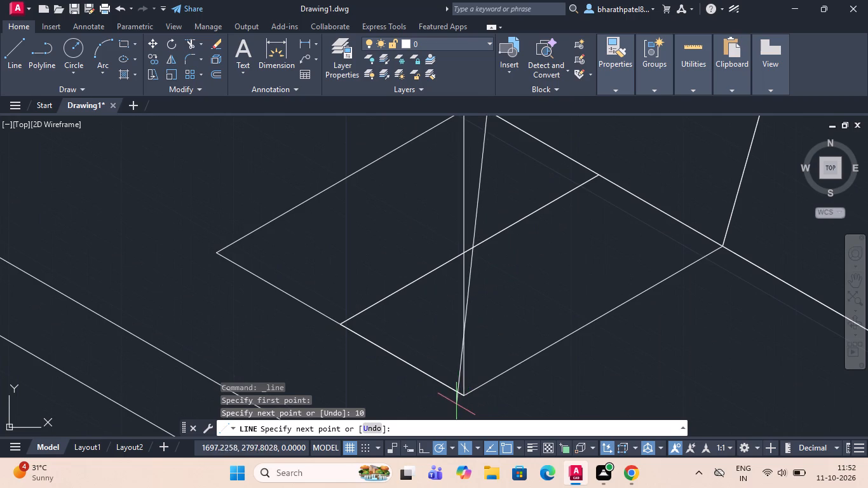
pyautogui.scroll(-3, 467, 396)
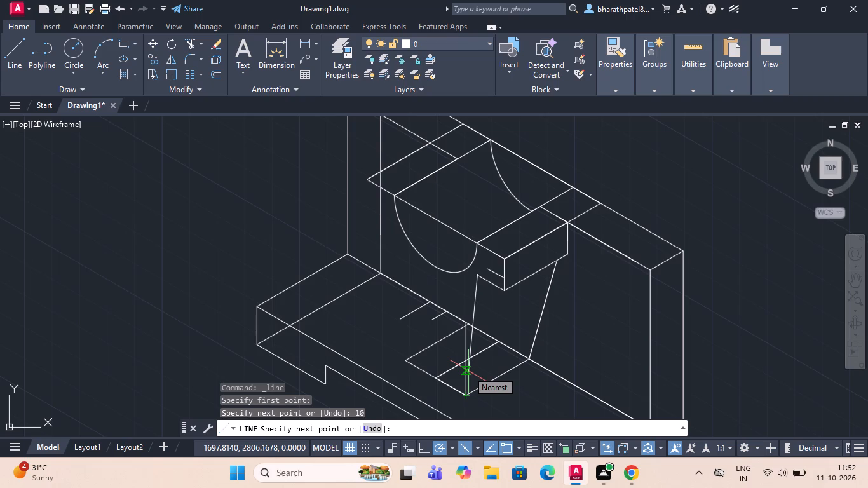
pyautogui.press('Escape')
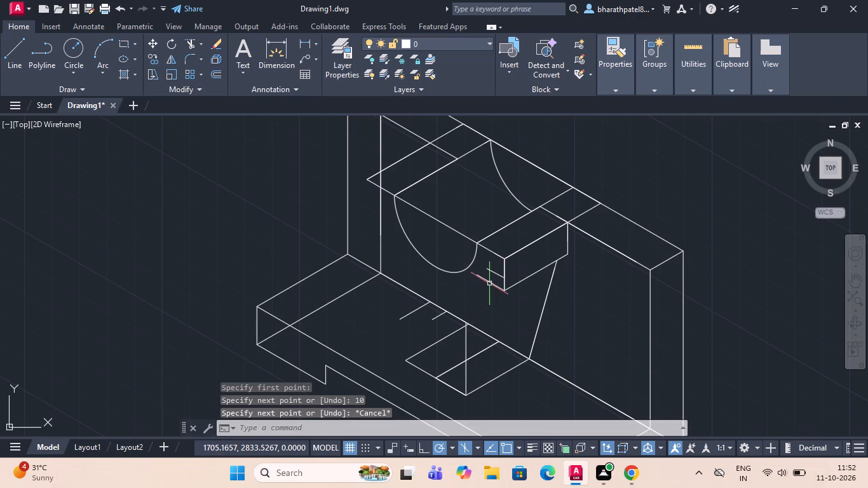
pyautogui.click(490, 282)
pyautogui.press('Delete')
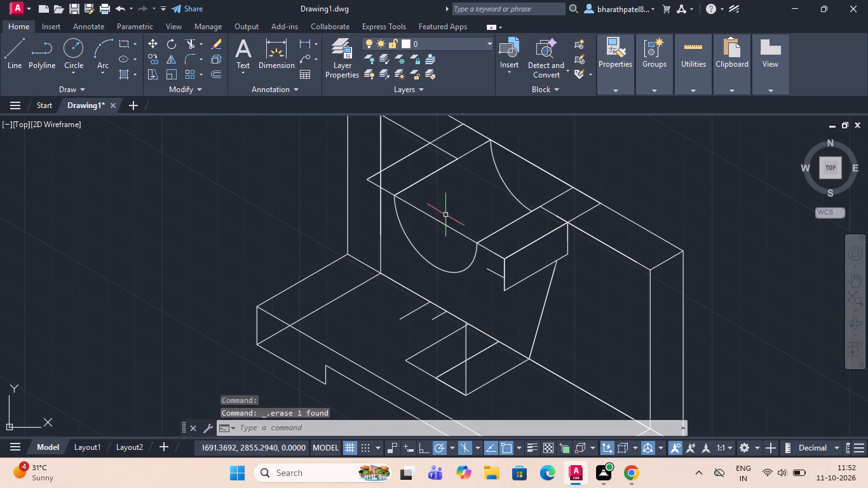
# Draw a line 5 long at 150° from the near projection's lower front corner.
pyautogui.moveTo(12, 51); pyautogui.dragTo(25, 64)
pyautogui.scroll(-1, 499, 268)
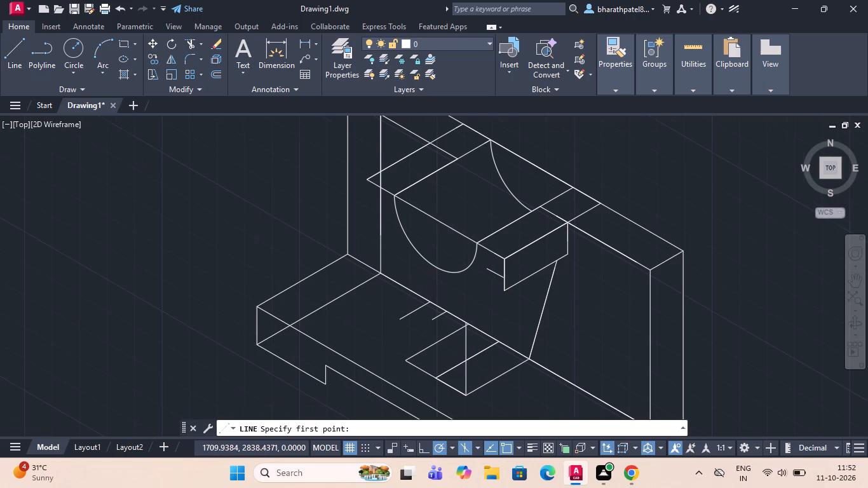
pyautogui.scroll(4, 507, 281)
pyautogui.click(473, 301)
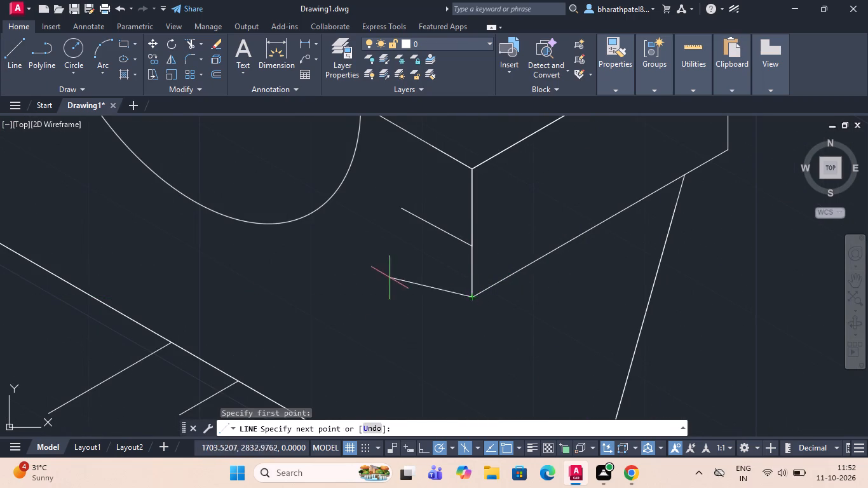
pyautogui.press('5')
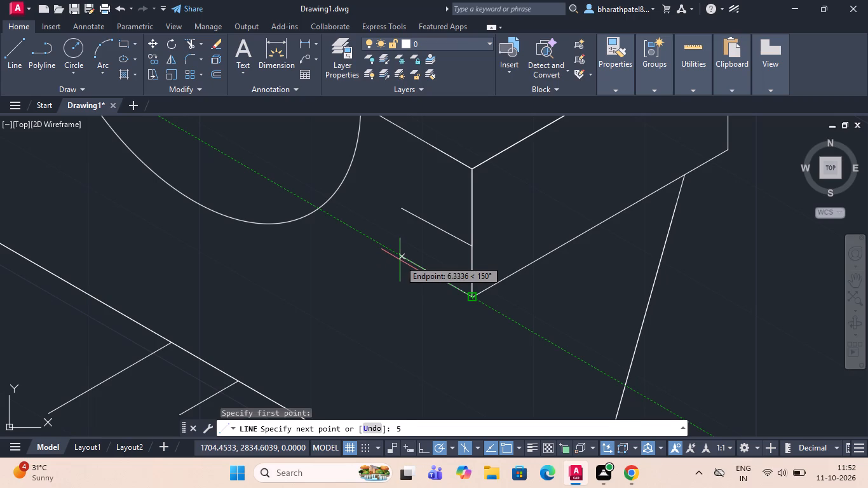
pyautogui.press('Return')
pyautogui.scroll(-4, 402, 257)
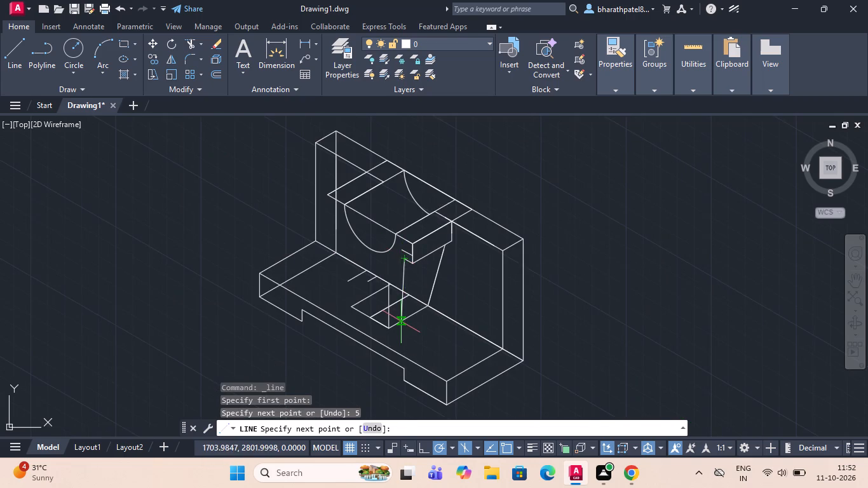
pyautogui.scroll(3, 401, 322)
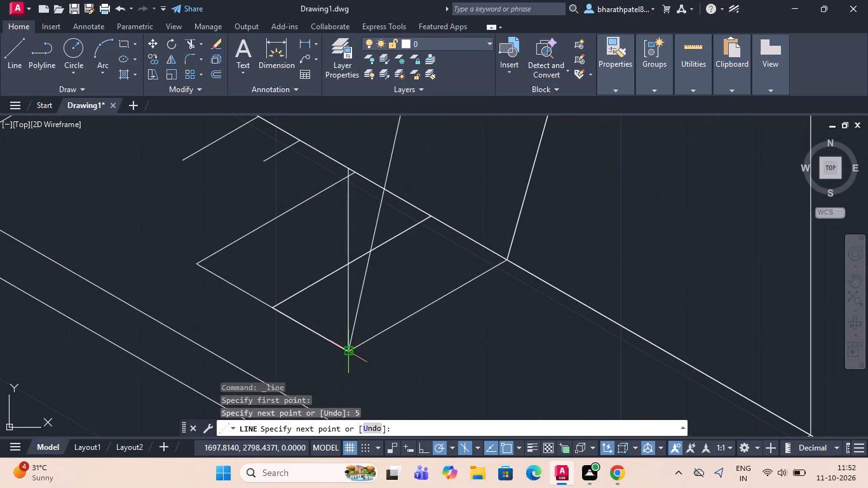
pyautogui.scroll(2, 346, 350)
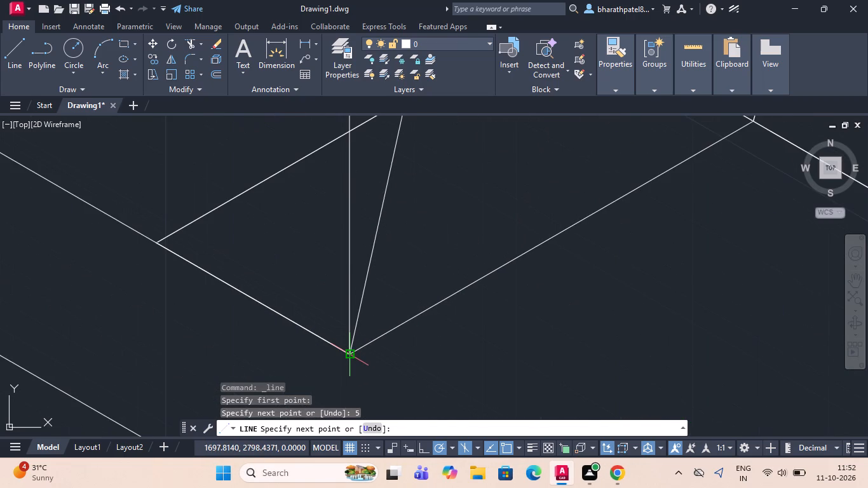
pyautogui.press('Escape')
pyautogui.scroll(-4, 351, 355)
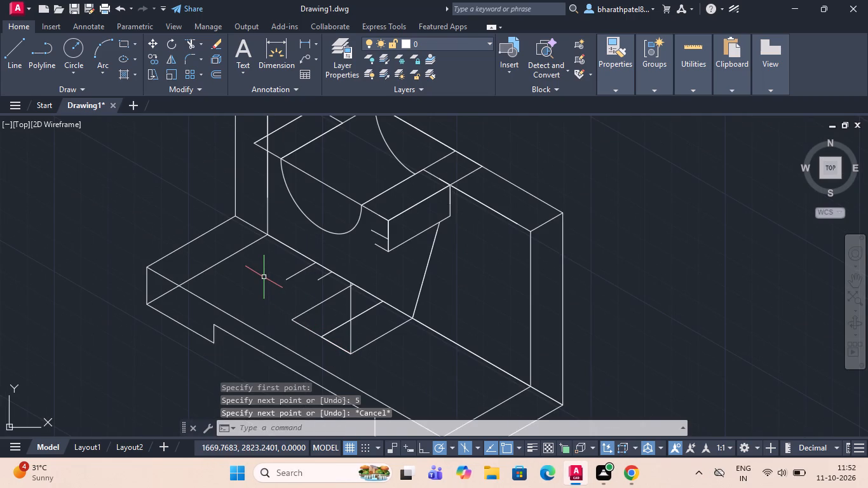
# Draw a slanted line from the foot rectangle's outer near corner to the near projection's upper front corner.
pyautogui.click(10, 56)
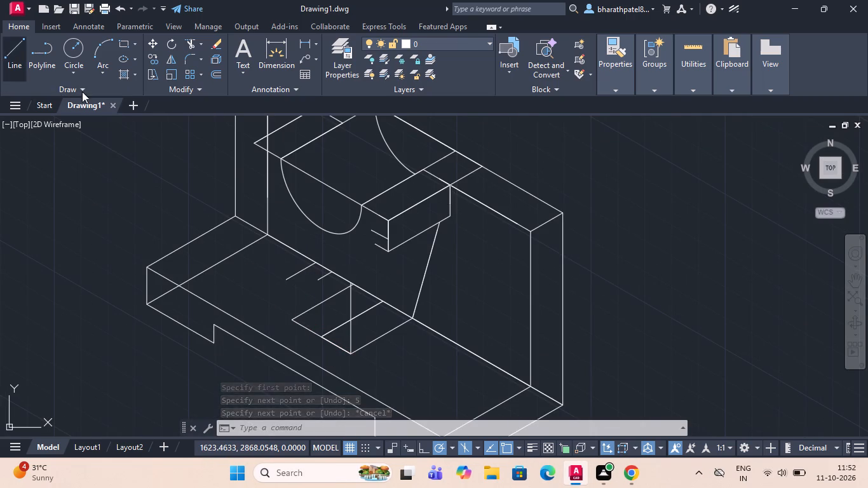
pyautogui.click(352, 352)
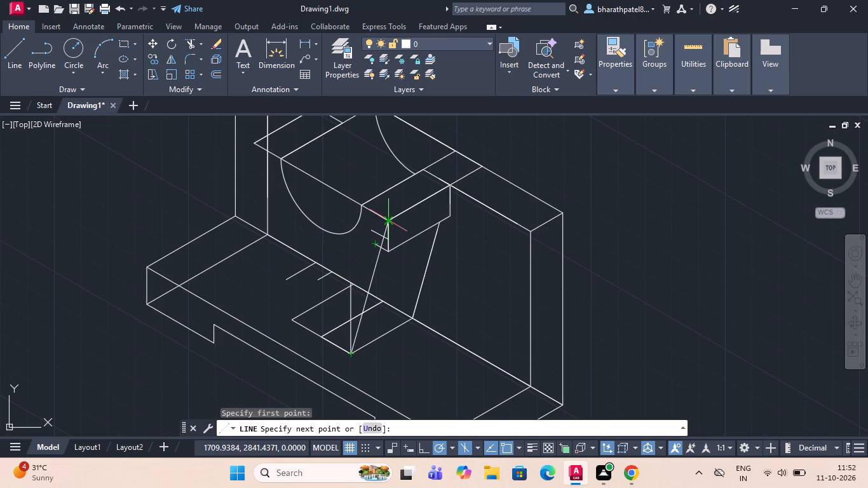
pyautogui.scroll(2, 386, 217)
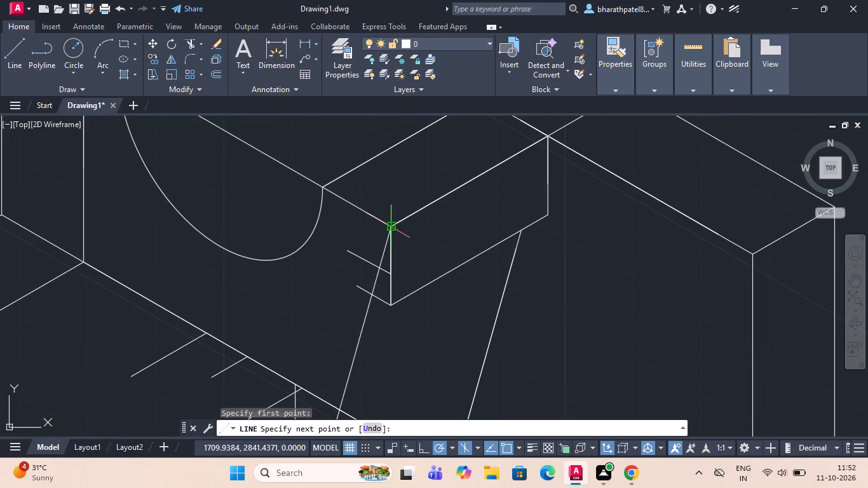
pyautogui.scroll(3, 389, 227)
pyautogui.click(393, 222)
pyautogui.scroll(-7, 393, 222)
pyautogui.scroll(4, 379, 266)
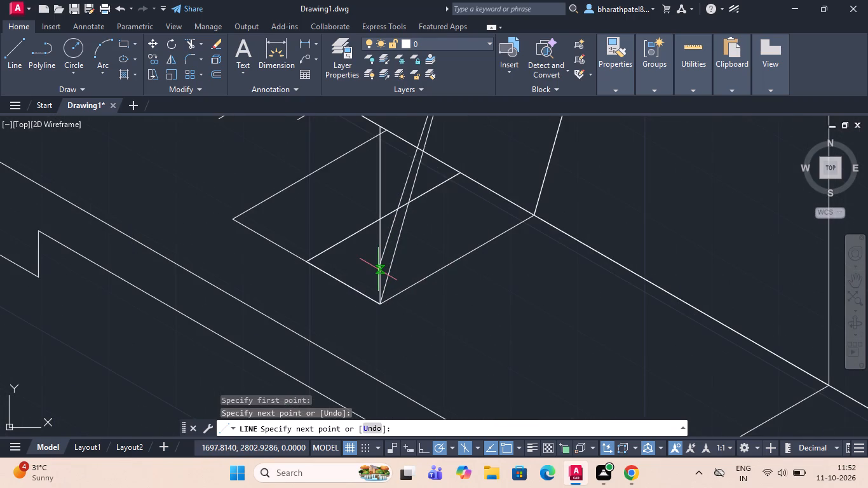
pyautogui.press('Escape')
pyautogui.scroll(3, 381, 306)
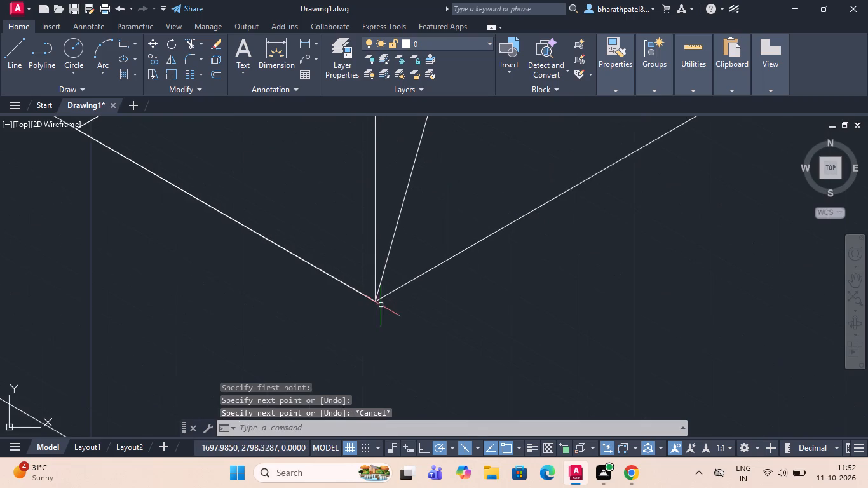
pyautogui.scroll(-6, 381, 295)
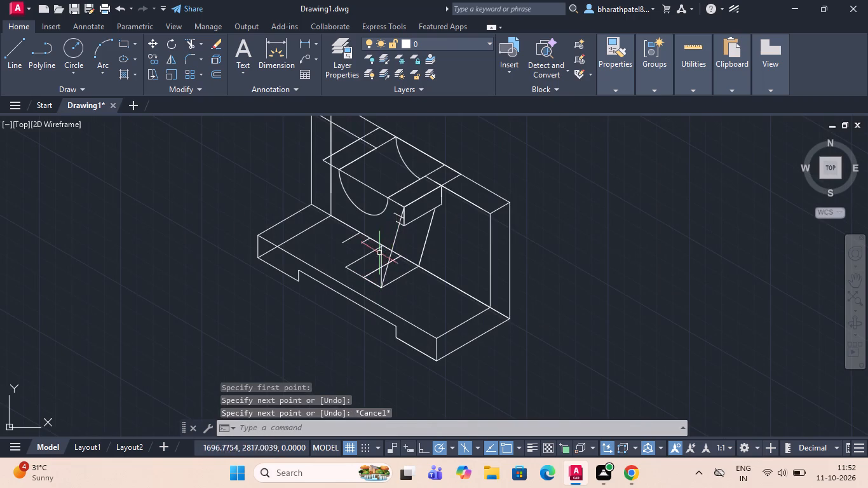
# Trim the 5-long edge's overhang past the slanted line, the slanted line above that edge, and the old short stub on the projection's front face.
pyautogui.scroll(2, 381, 231)
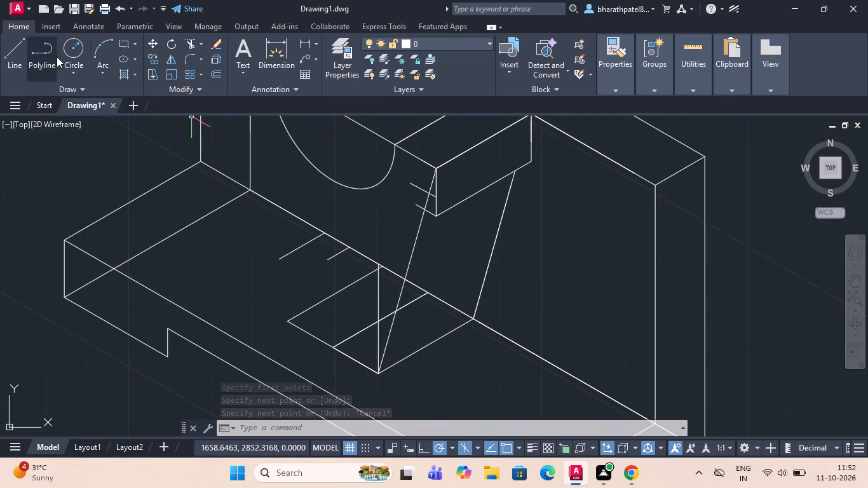
pyautogui.click(186, 42)
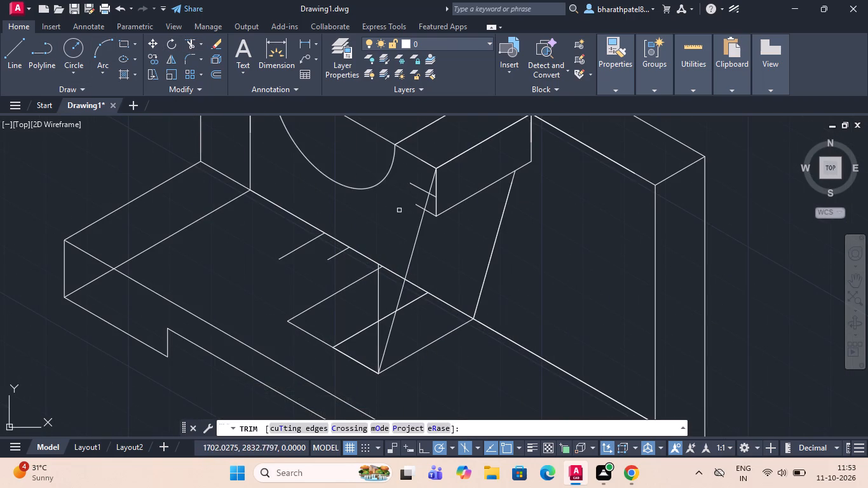
pyautogui.scroll(2, 399, 210)
pyautogui.click(440, 196)
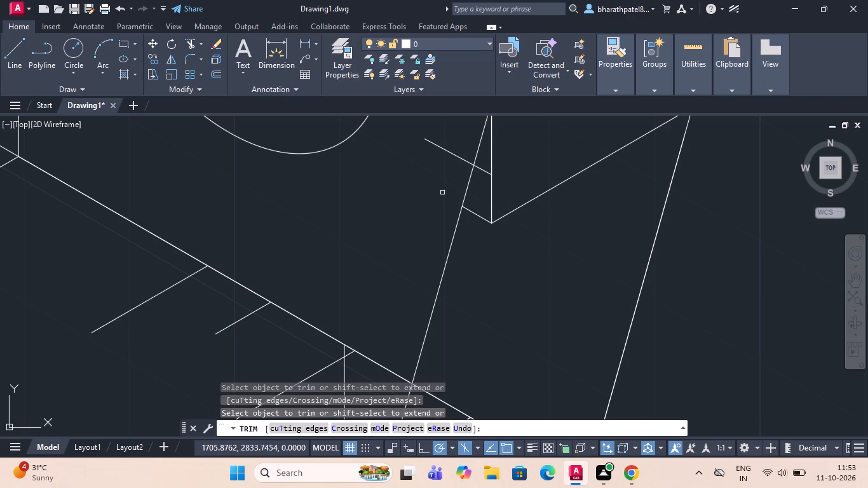
pyautogui.click(454, 155)
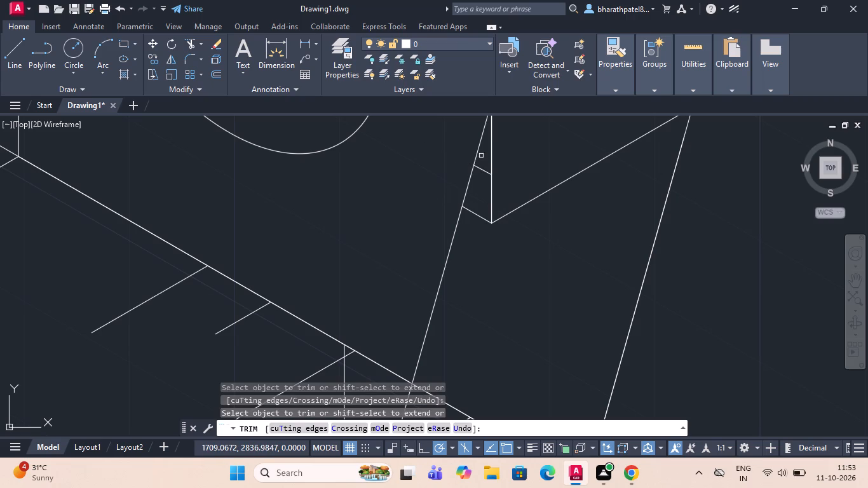
pyautogui.click(476, 151)
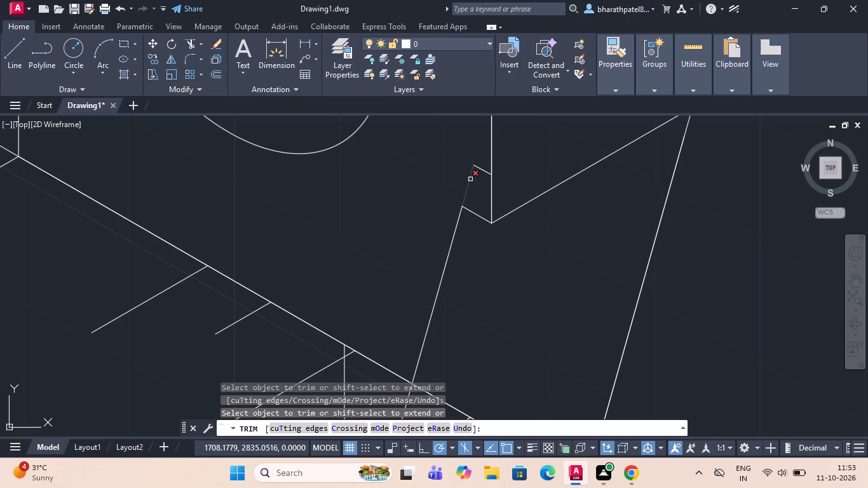
pyautogui.click(470, 179)
pyautogui.click(478, 169)
pyautogui.scroll(-5, 478, 169)
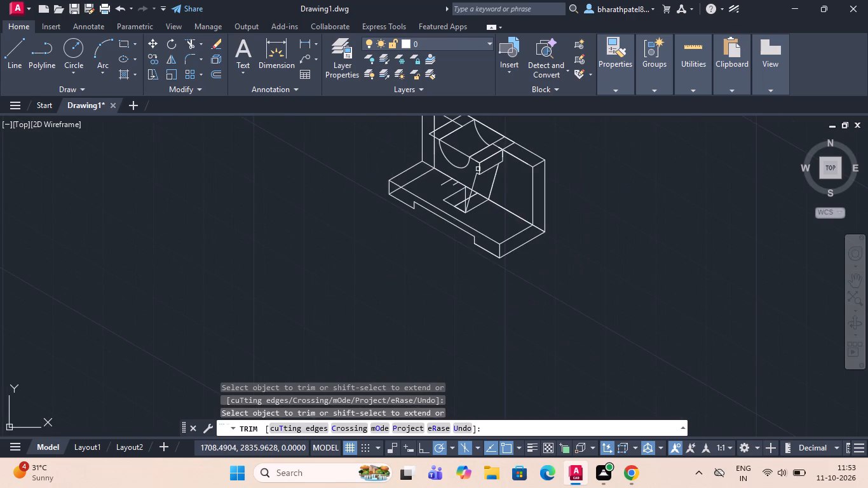
pyautogui.scroll(-2, 493, 187)
pyautogui.scroll(4, 442, 141)
pyautogui.scroll(-1, 470, 166)
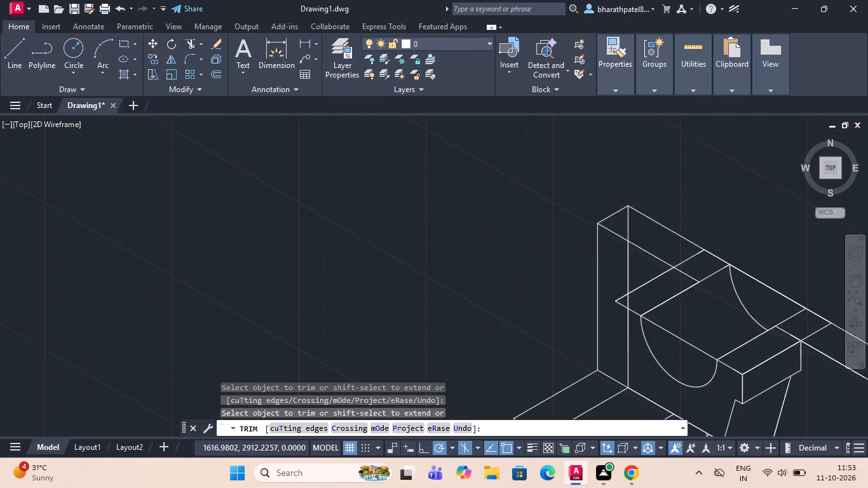
pyautogui.scroll(-2, 470, 166)
pyautogui.scroll(2, 574, 198)
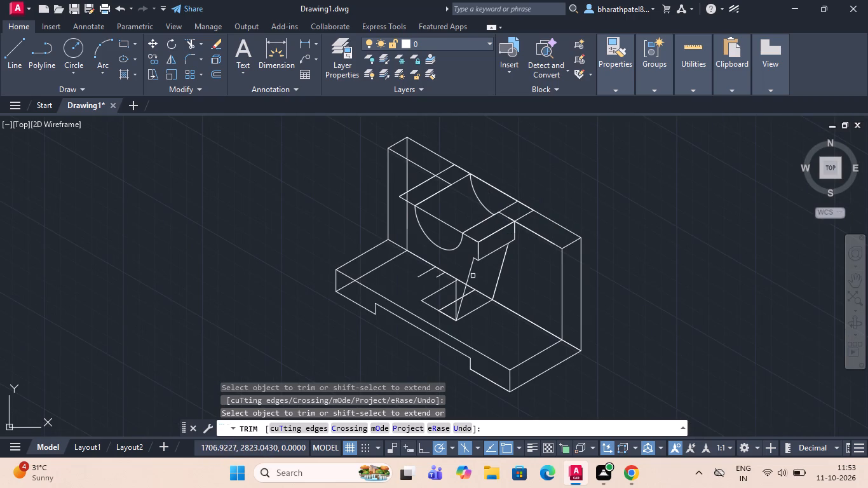
# Trim away the vertical construction line rising from the foot rectangle's near outer corner, piece by piece.
pyautogui.scroll(3, 454, 300)
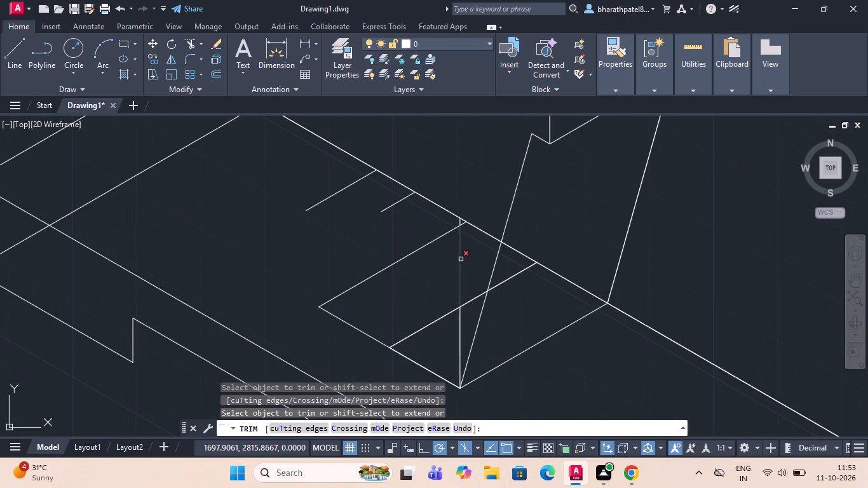
pyautogui.click(461, 259)
pyautogui.scroll(3, 458, 223)
pyautogui.click(465, 216)
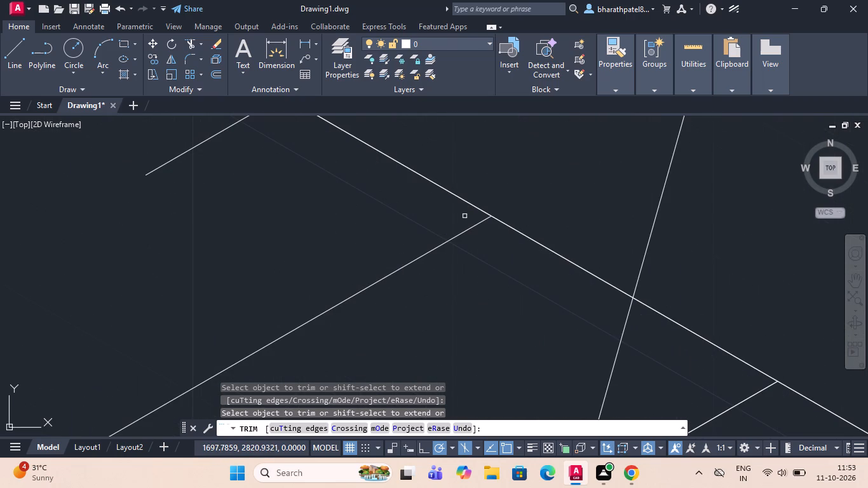
pyautogui.scroll(-4, 465, 216)
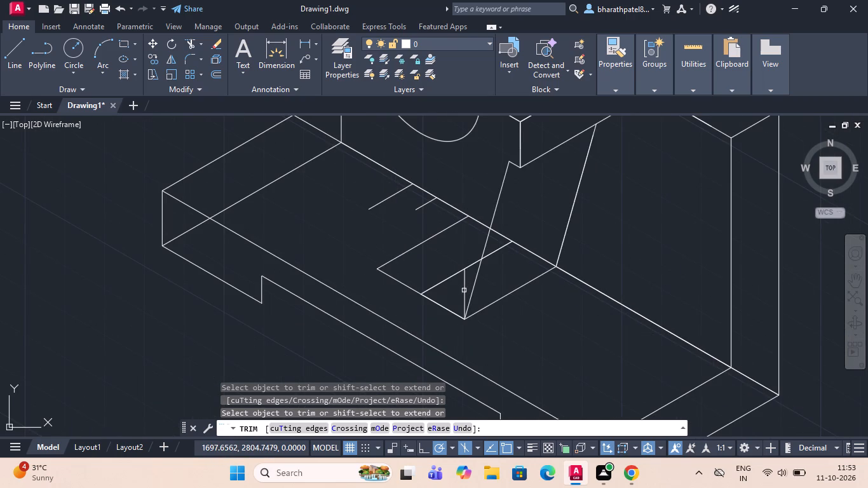
pyautogui.click(464, 290)
pyautogui.scroll(-1, 463, 291)
pyautogui.scroll(-1, 318, 222)
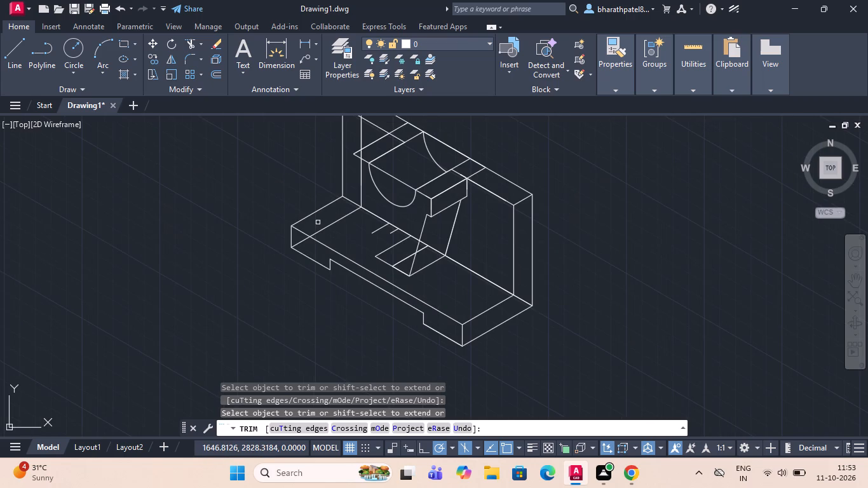
# Draw a line 10 straight down from the far projection's upper front corner, continuing about 10.4 at 330°.
pyautogui.moveTo(9, 50); pyautogui.dragTo(20, 69)
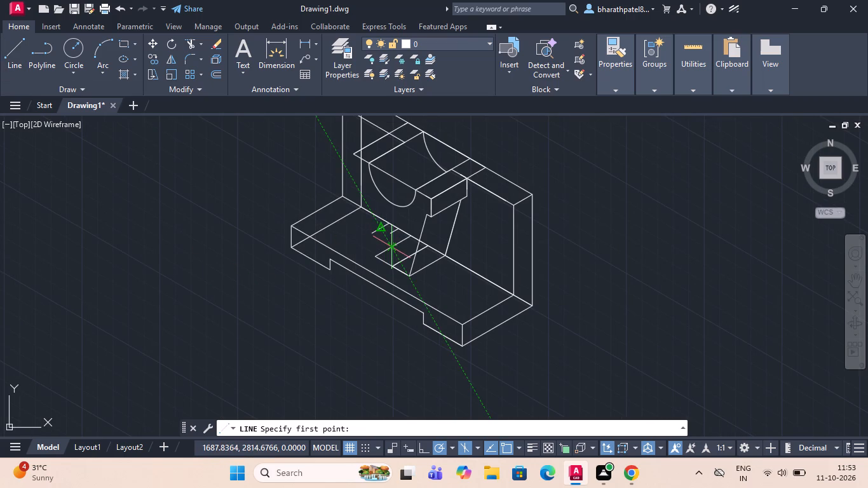
pyautogui.scroll(3, 359, 157)
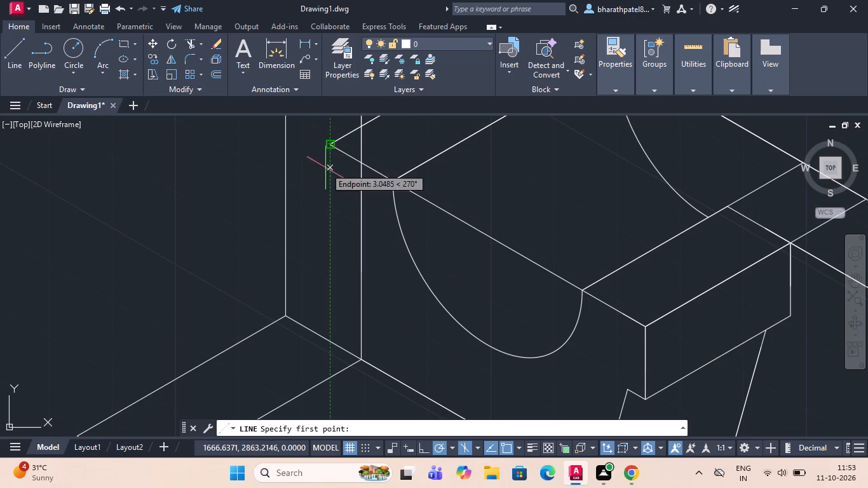
pyautogui.moveTo(330, 142); pyautogui.dragTo(332, 168)
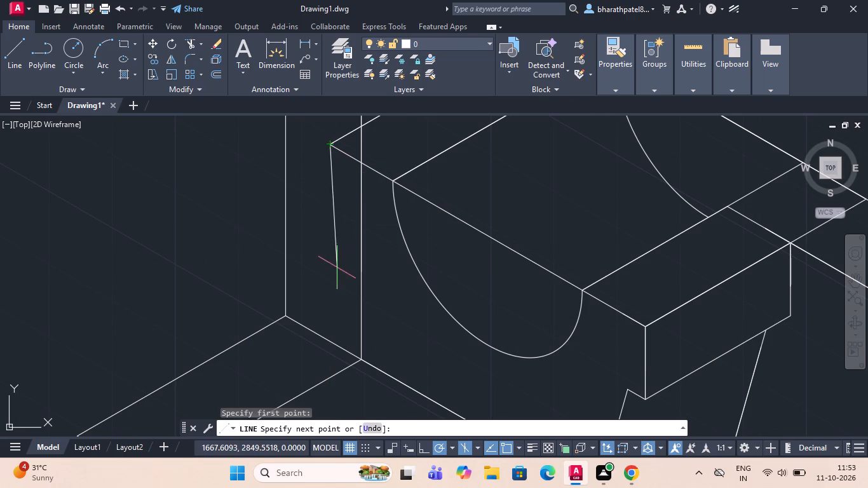
pyautogui.press('1')
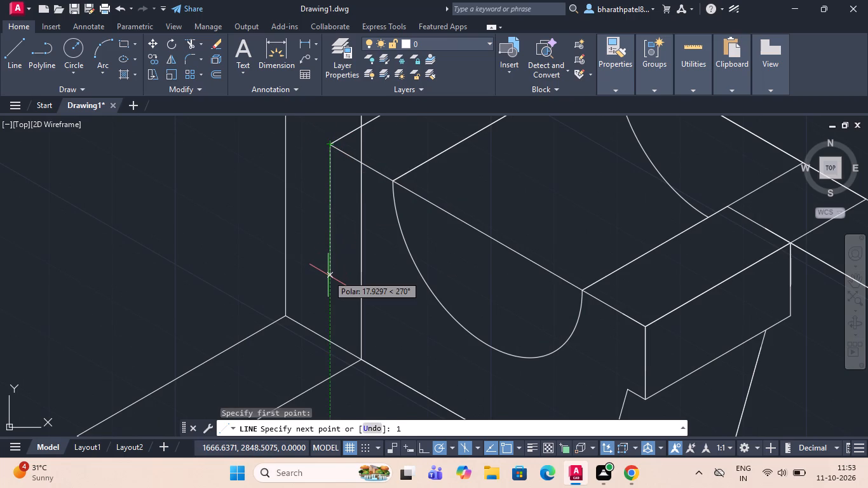
pyautogui.press('0')
pyautogui.press('Return')
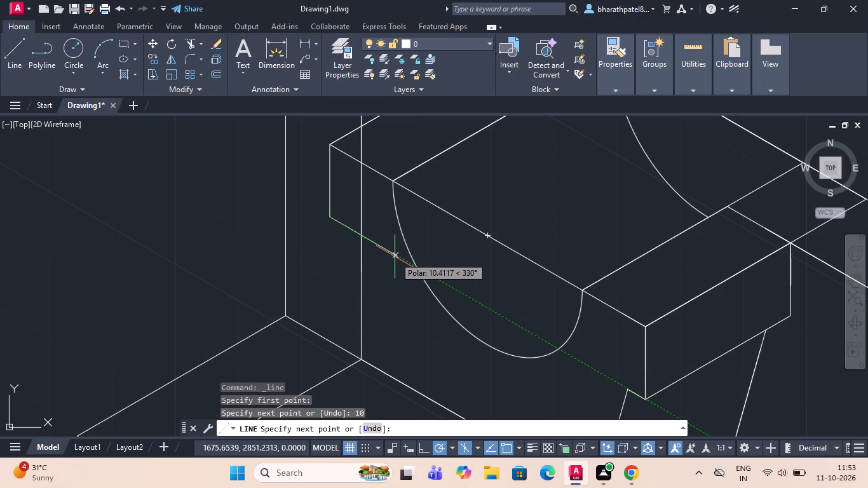
pyautogui.click(395, 257)
pyautogui.press('Escape')
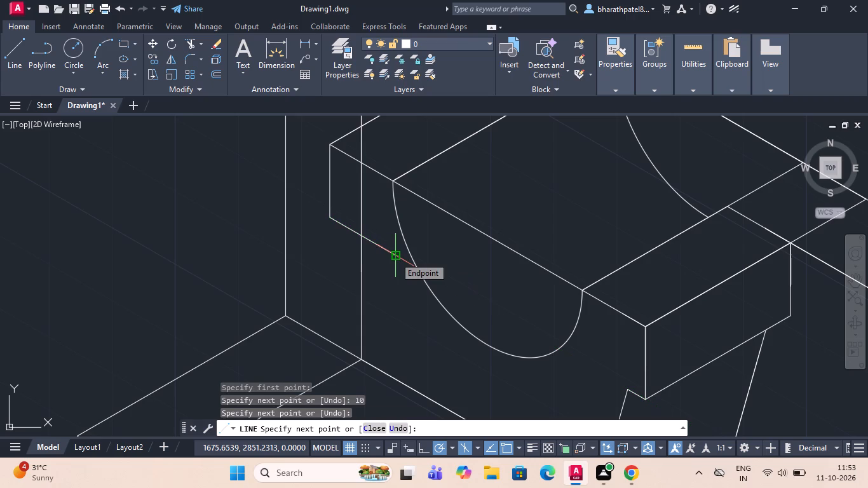
# Draw a slanted line from the foot rectangle's far outer corner to the far projection's upper front corner.
pyautogui.scroll(-3, 382, 224)
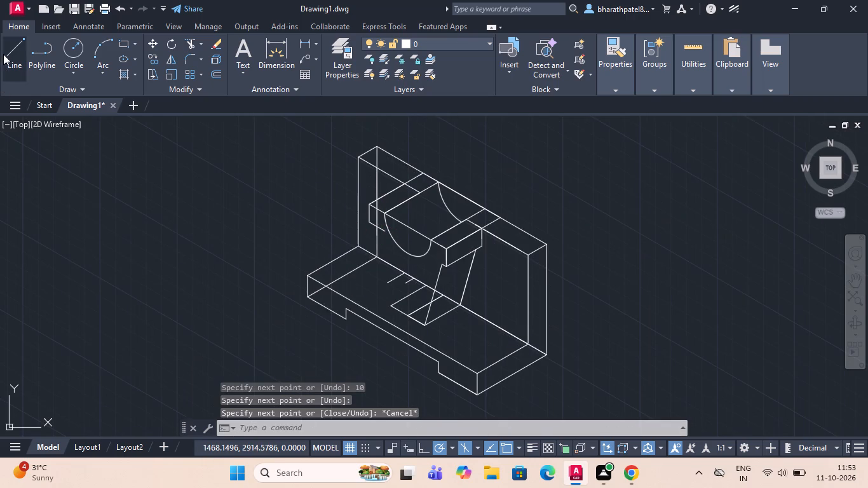
pyautogui.click(4, 52)
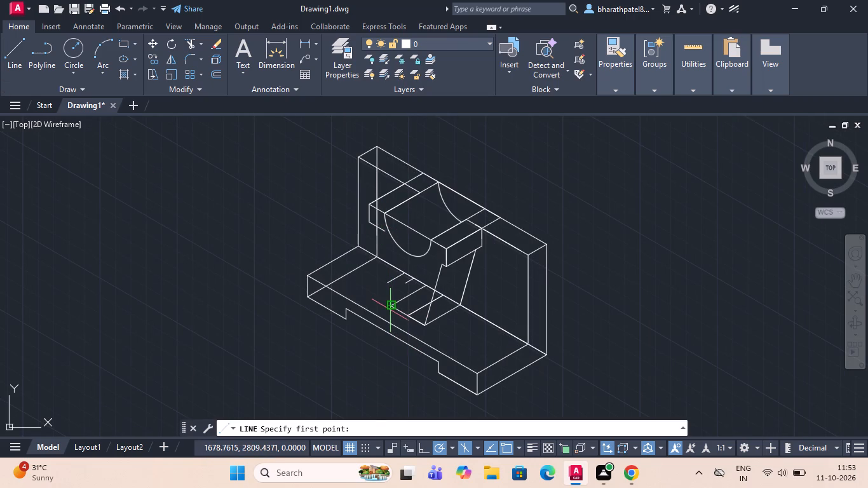
pyautogui.click(392, 302)
pyautogui.scroll(3, 368, 200)
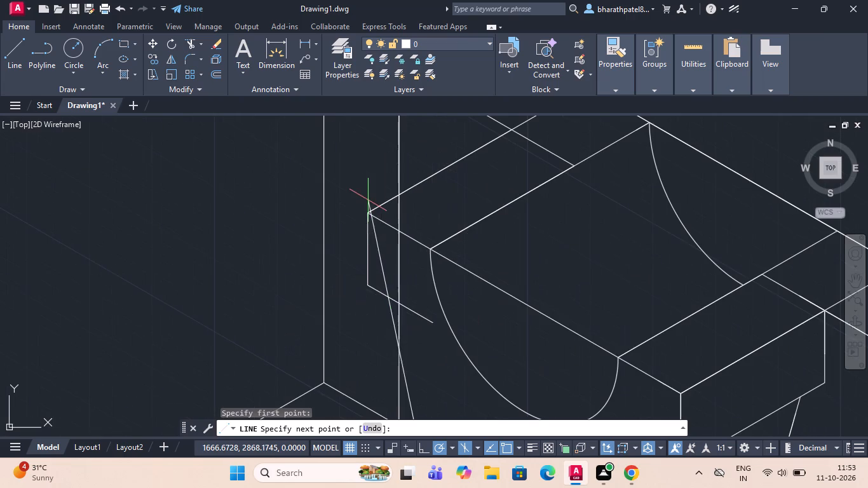
pyautogui.click(372, 215)
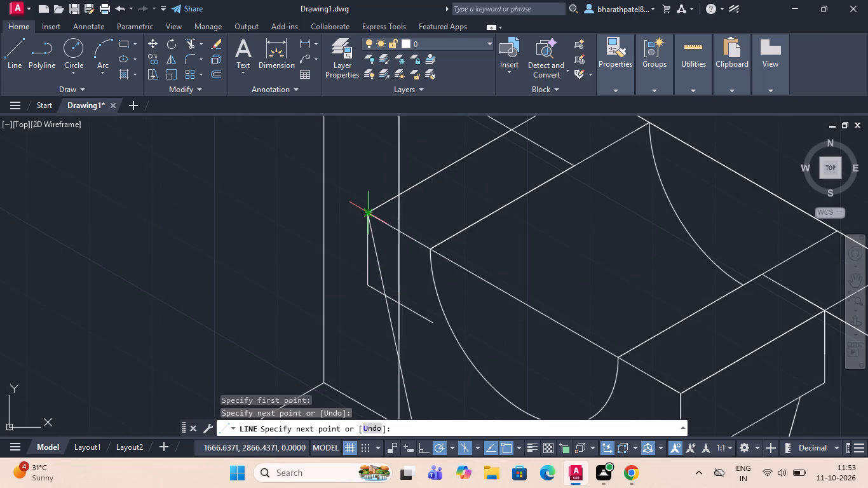
pyautogui.press('Escape')
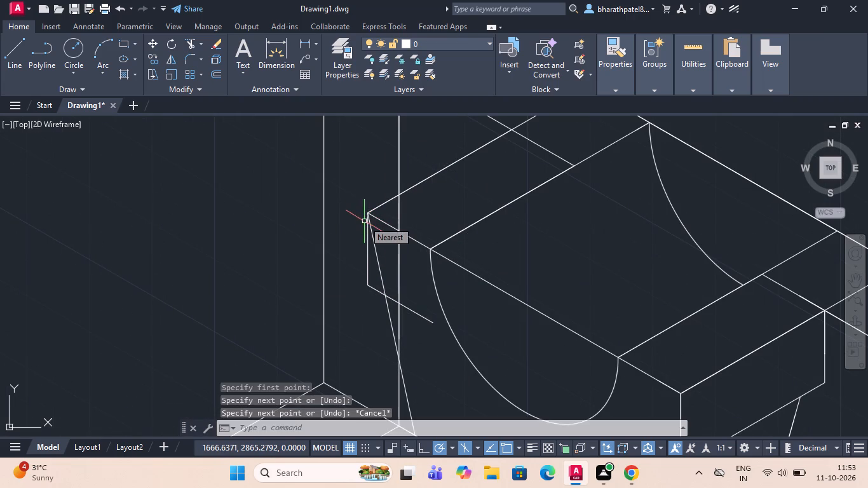
# Trim the far projection's lower edge past the slanted line, and the slanted line above that edge.
pyautogui.click(187, 38)
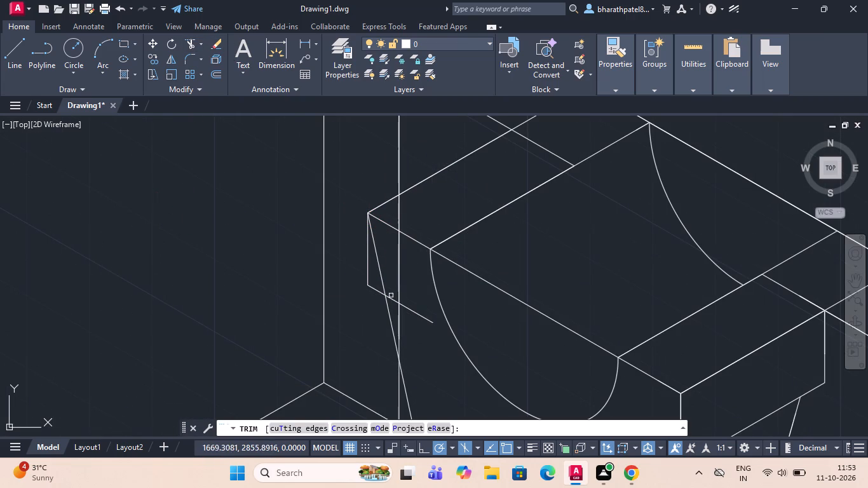
pyautogui.click(414, 311)
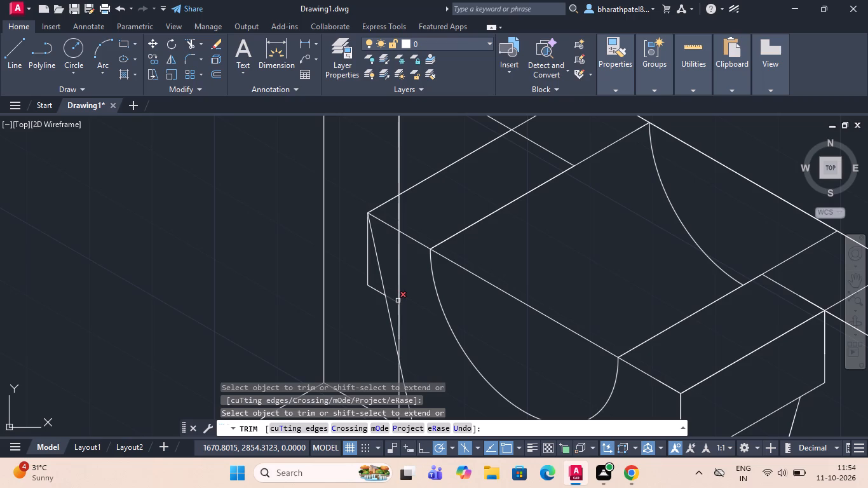
pyautogui.click(382, 279)
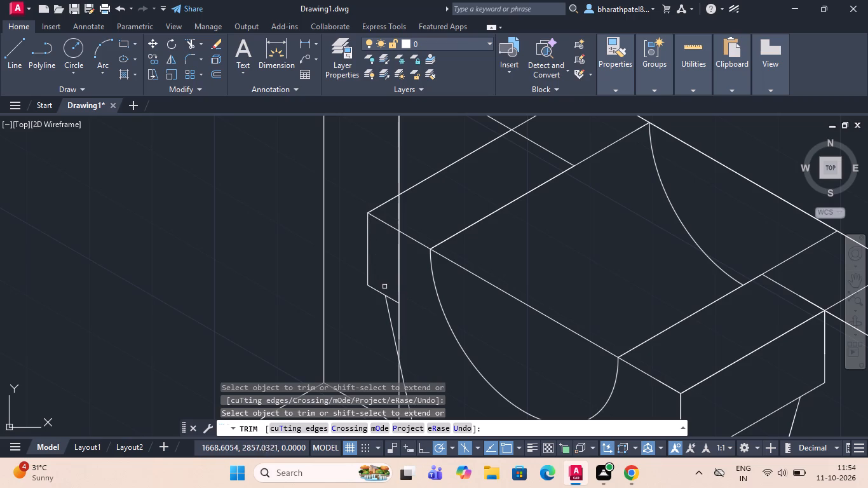
pyautogui.click(393, 301)
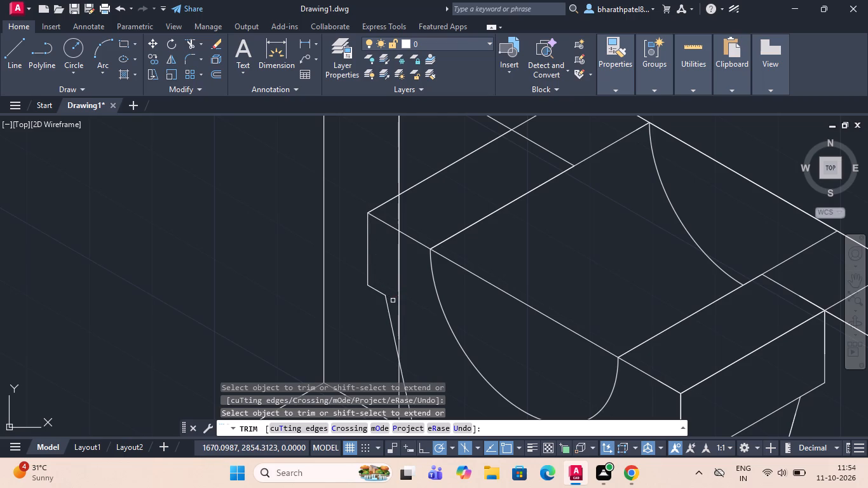
# Trim the upright wall's vertical edge where it passes behind the far projection.
pyautogui.scroll(-1, 393, 301)
pyautogui.click(397, 284)
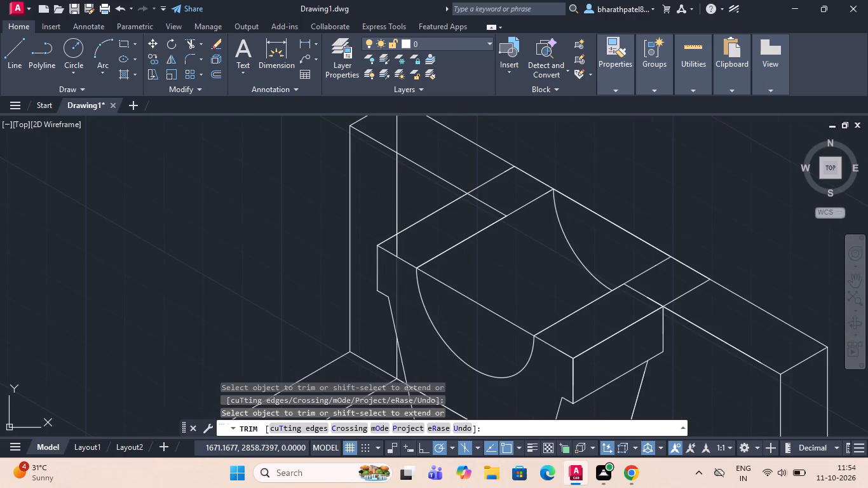
pyautogui.click(398, 280)
pyautogui.scroll(-2, 398, 280)
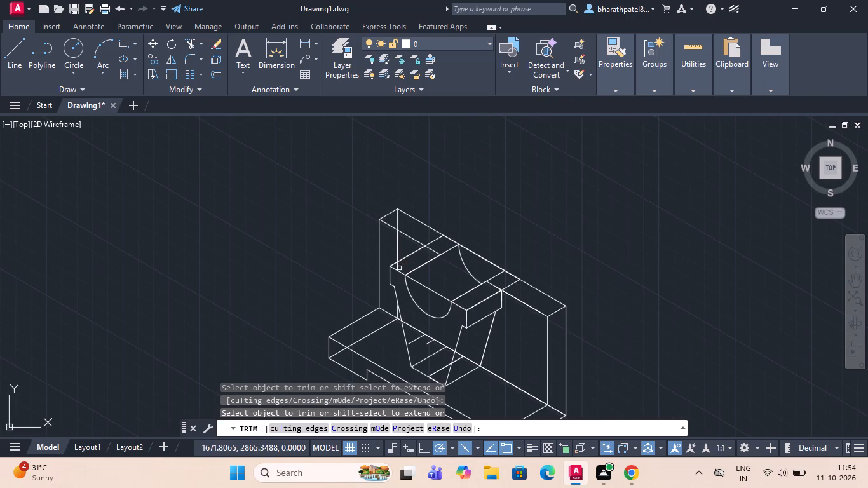
pyautogui.click(398, 266)
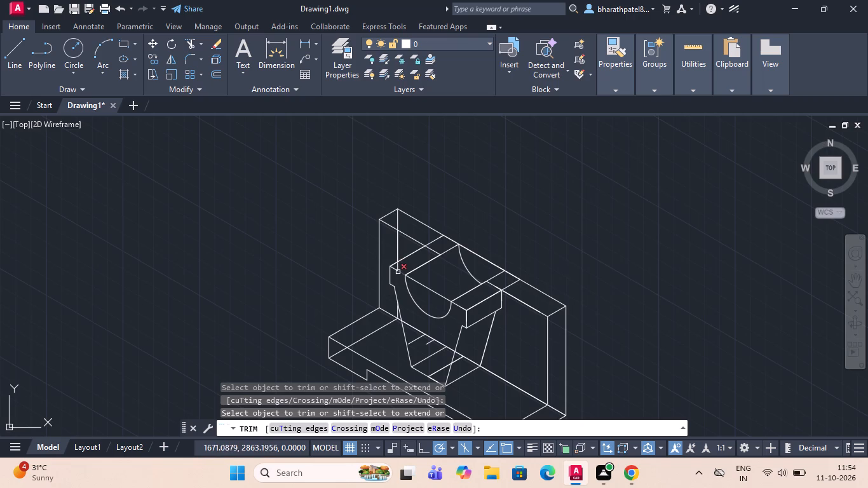
pyautogui.scroll(4, 398, 271)
pyautogui.moveTo(367, 234); pyautogui.dragTo(395, 230)
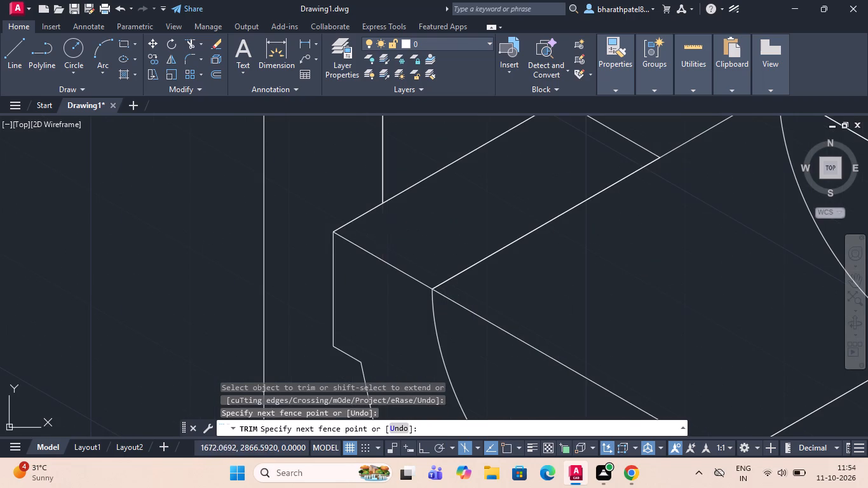
# Trim the straight top edges spanning the rounded cut-out, at the back of the wall and on the front face.
pyautogui.scroll(-4, 396, 230)
pyautogui.scroll(4, 386, 304)
pyautogui.scroll(-2, 386, 303)
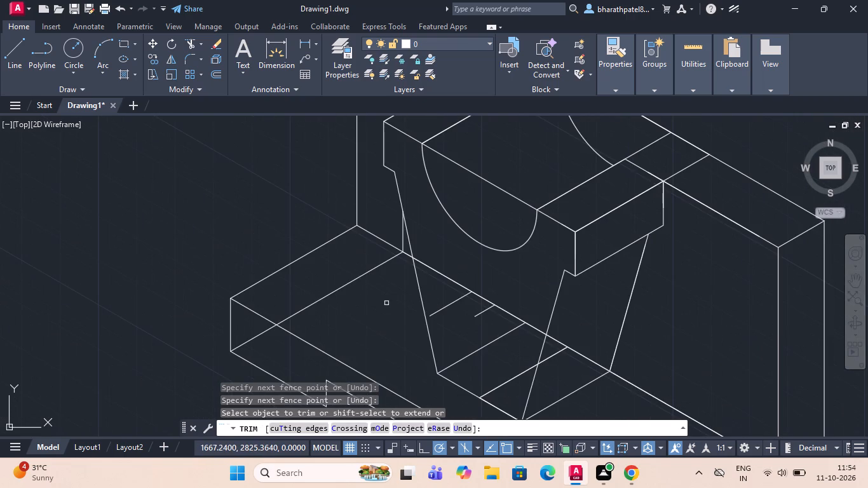
pyautogui.scroll(-2, 386, 303)
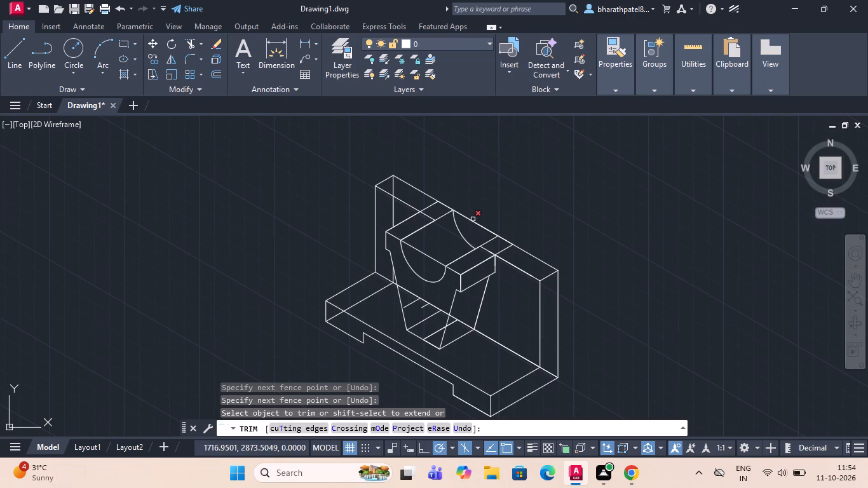
pyautogui.moveTo(473, 208); pyautogui.dragTo(489, 224)
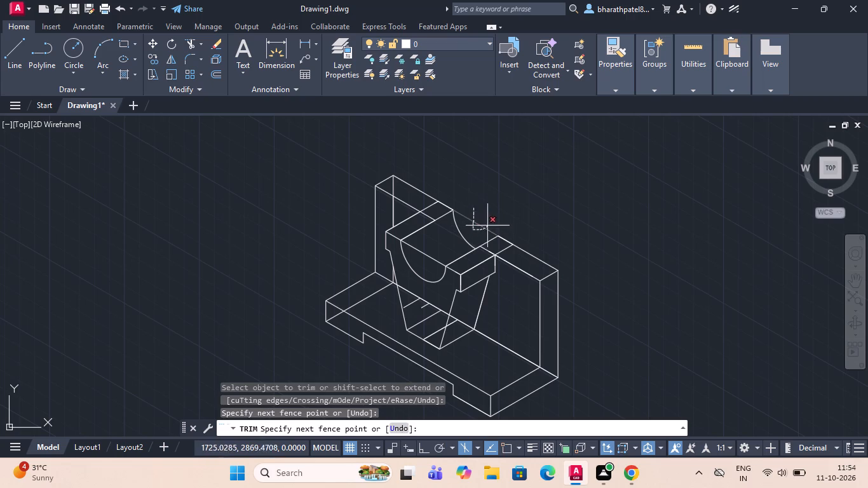
pyautogui.moveTo(489, 224); pyautogui.dragTo(493, 219)
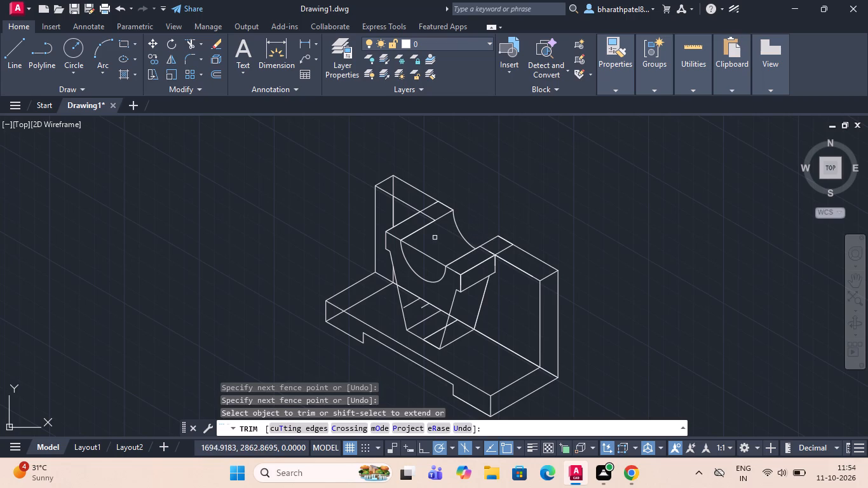
pyautogui.moveTo(438, 234); pyautogui.dragTo(442, 252)
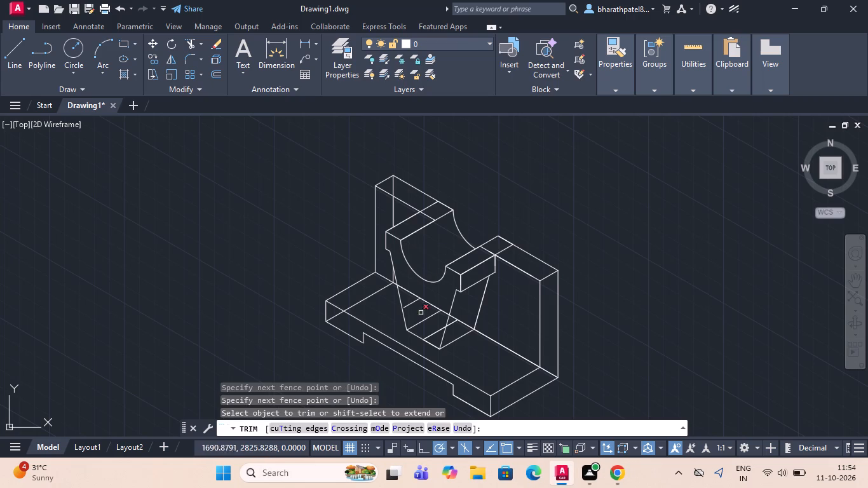
# Trim the two short stubs near the wall base and the leftover lines across the foot rectangle.
pyautogui.scroll(4, 414, 318)
pyautogui.moveTo(390, 218); pyautogui.dragTo(506, 279)
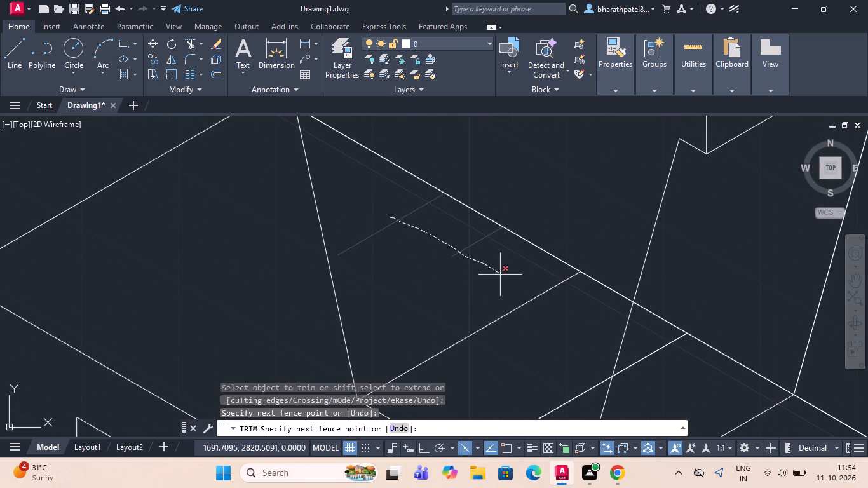
pyautogui.moveTo(506, 279); pyautogui.dragTo(508, 376)
pyautogui.scroll(-3, 475, 261)
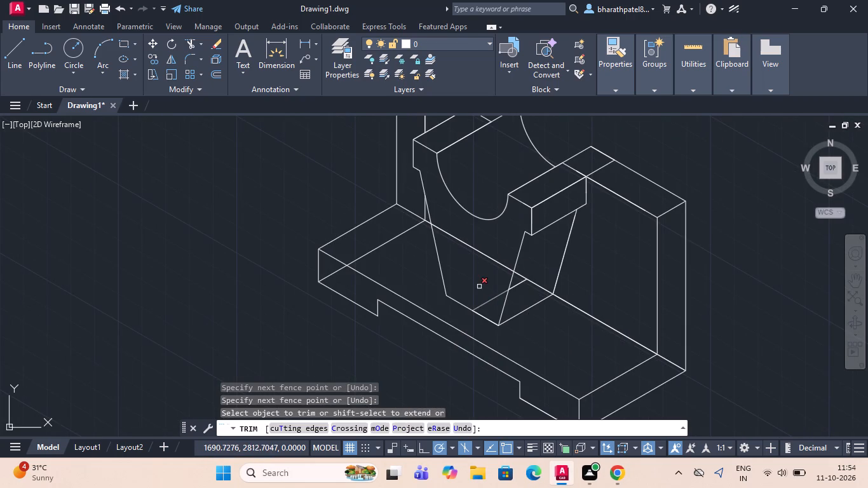
pyautogui.scroll(3, 484, 314)
pyautogui.moveTo(463, 214); pyautogui.dragTo(525, 307)
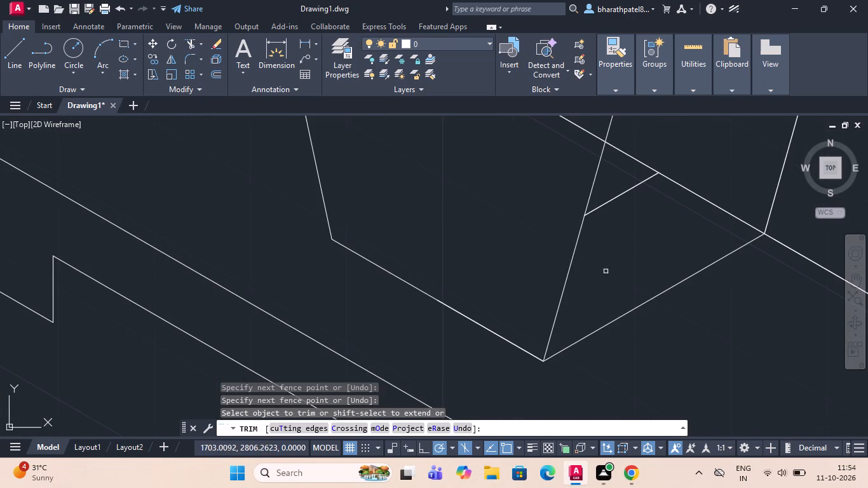
pyautogui.moveTo(623, 173); pyautogui.dragTo(642, 224)
# Trim the two segments of the wall's base edge hidden behind the rib's slanted faces.
pyautogui.scroll(-4, 640, 224)
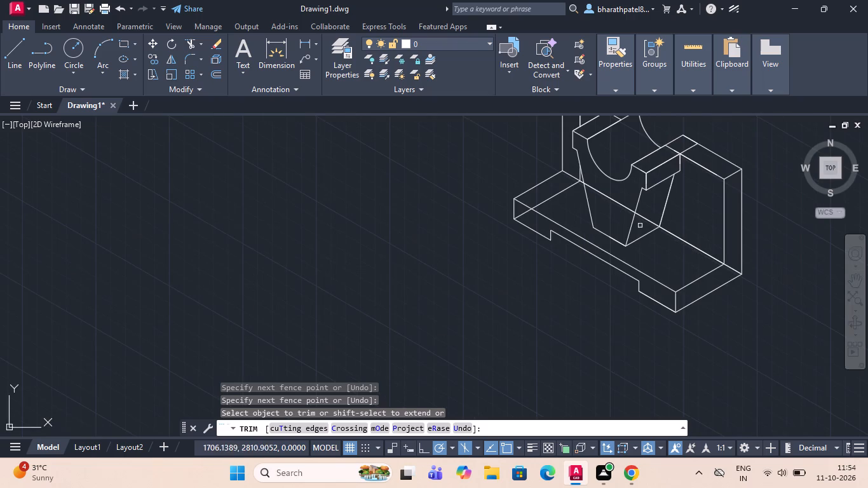
pyautogui.moveTo(605, 188); pyautogui.dragTo(608, 222)
pyautogui.moveTo(649, 209); pyautogui.dragTo(649, 224)
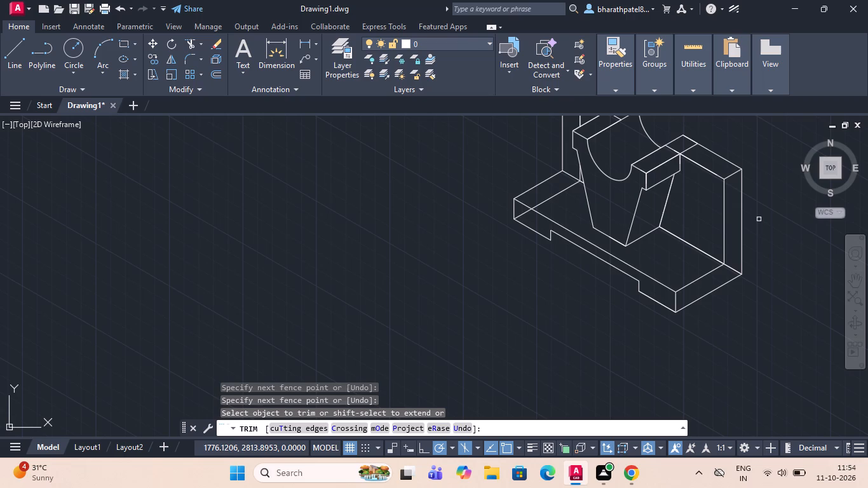
pyautogui.scroll(-1, 725, 213)
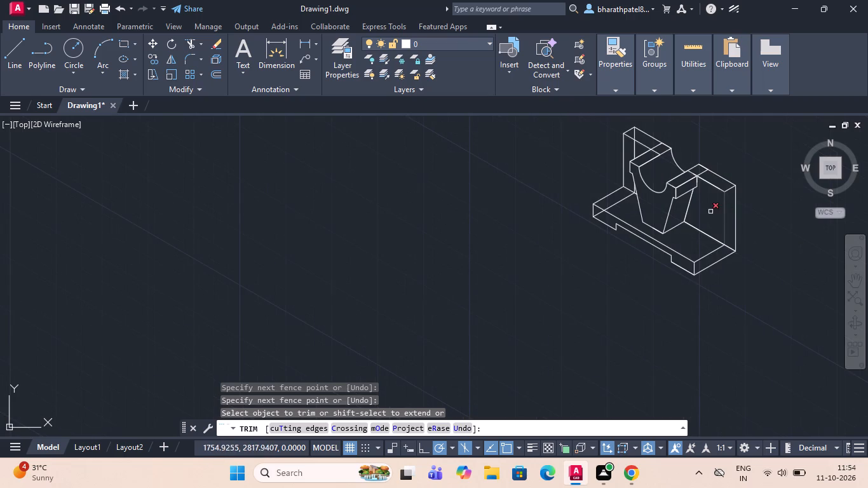
pyautogui.scroll(-1, 369, 215)
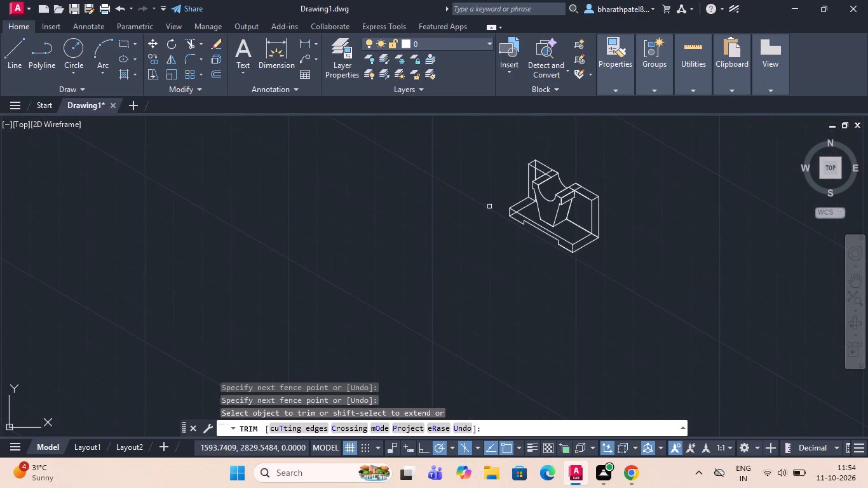
# Trim the hidden stub in the foot's far end and the wall's leftover back vertical edge beside the rib and above the far projection.
pyautogui.scroll(3, 559, 206)
pyautogui.click(430, 203)
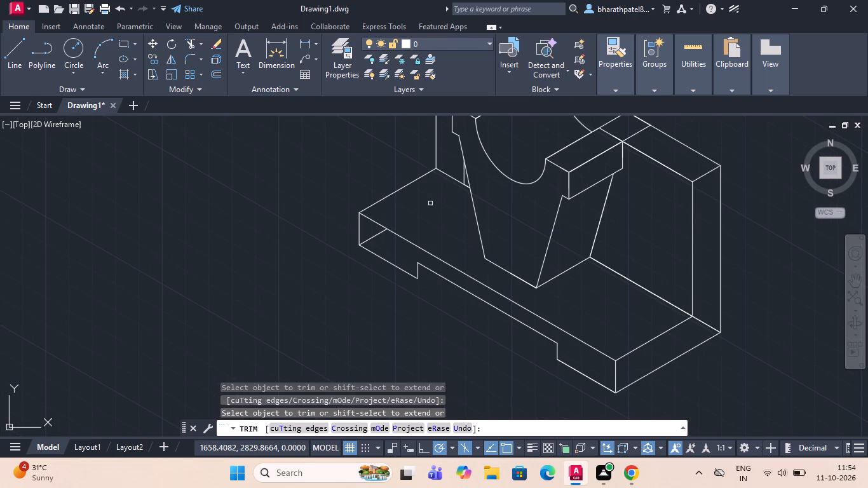
pyautogui.click(371, 237)
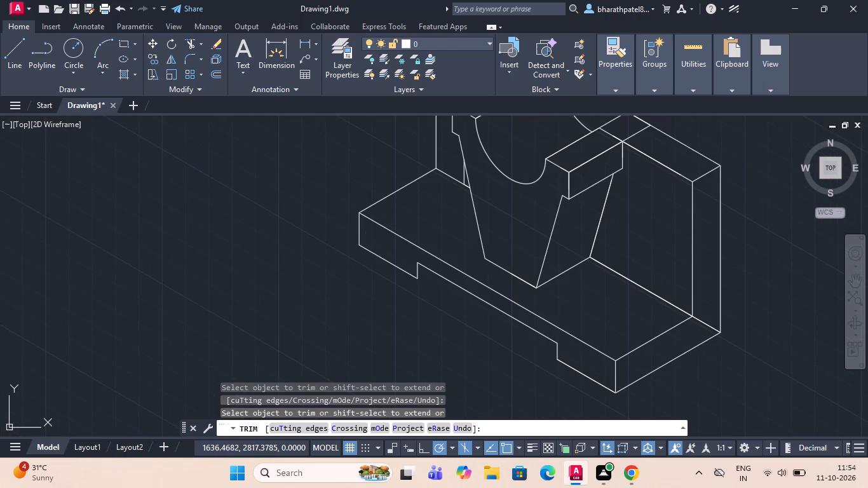
pyautogui.scroll(-2, 371, 237)
pyautogui.scroll(4, 398, 214)
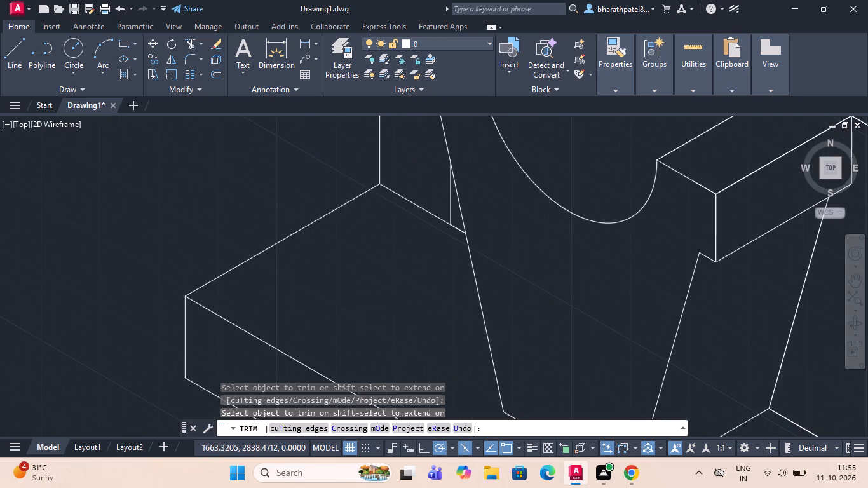
pyautogui.click(451, 212)
pyautogui.scroll(-5, 452, 213)
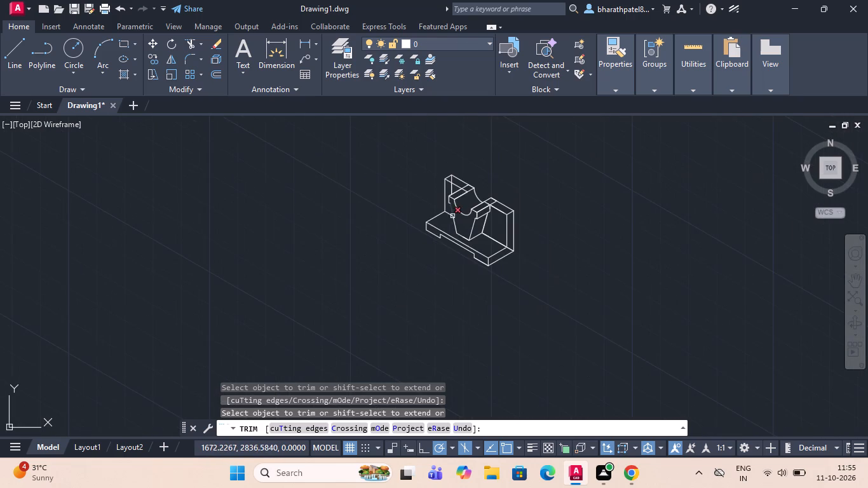
pyautogui.scroll(4, 452, 198)
pyautogui.click(444, 160)
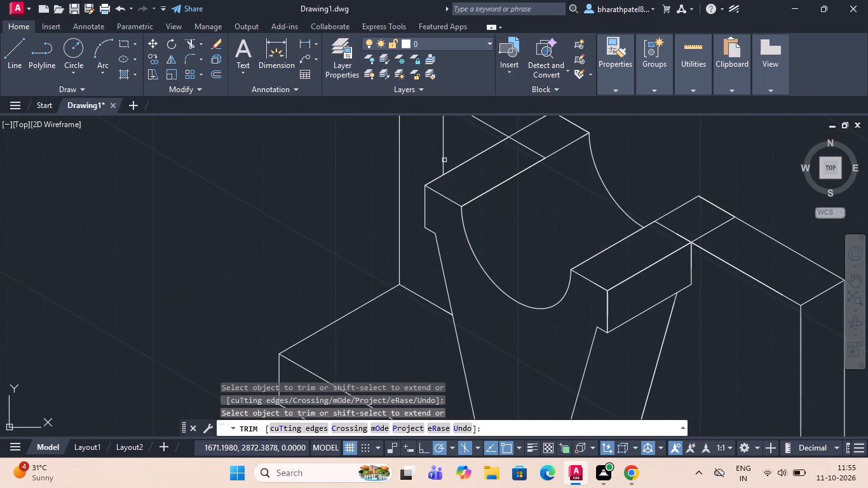
pyautogui.click(444, 159)
# Draw a 110-long line along the wall's base, from its near inside corner at the foot towards the far end.
pyautogui.scroll(-3, 444, 159)
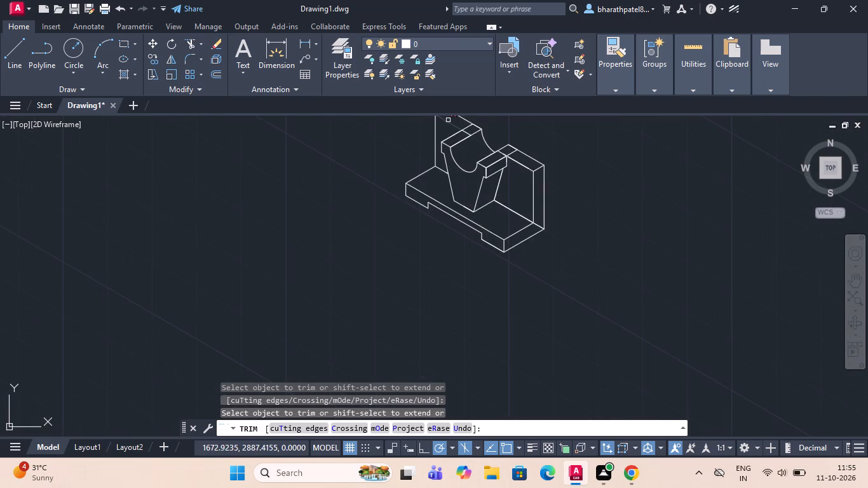
pyautogui.scroll(-1, 447, 142)
pyautogui.scroll(3, 446, 130)
pyautogui.scroll(-2, 446, 130)
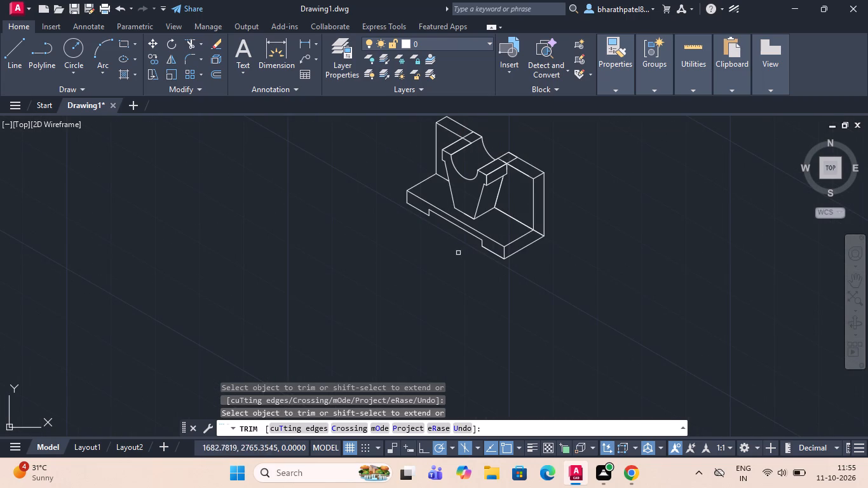
pyautogui.click(12, 53)
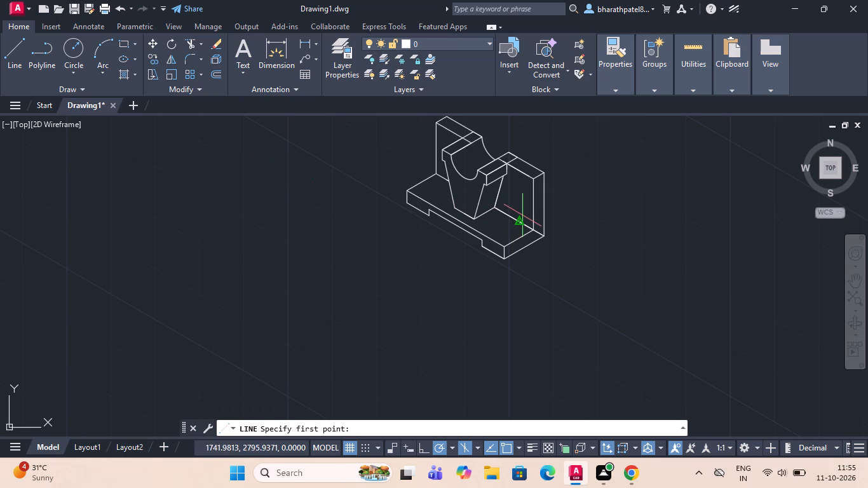
pyautogui.scroll(4, 532, 229)
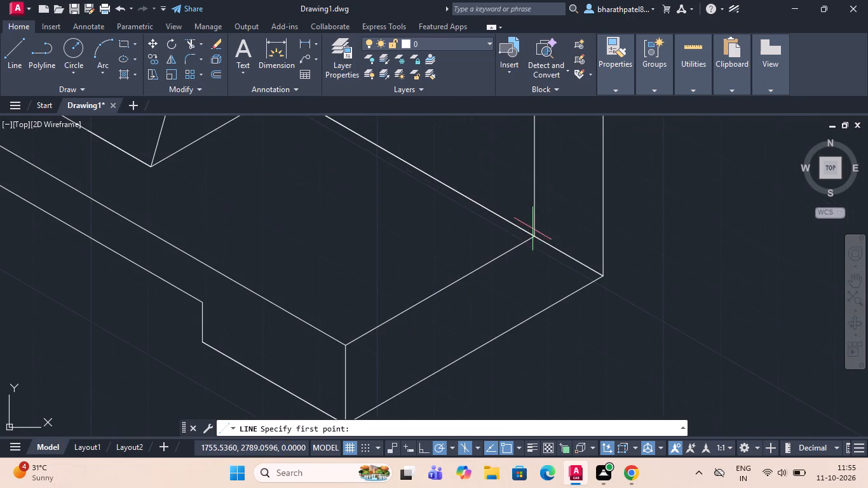
pyautogui.click(534, 235)
pyautogui.scroll(-5, 534, 235)
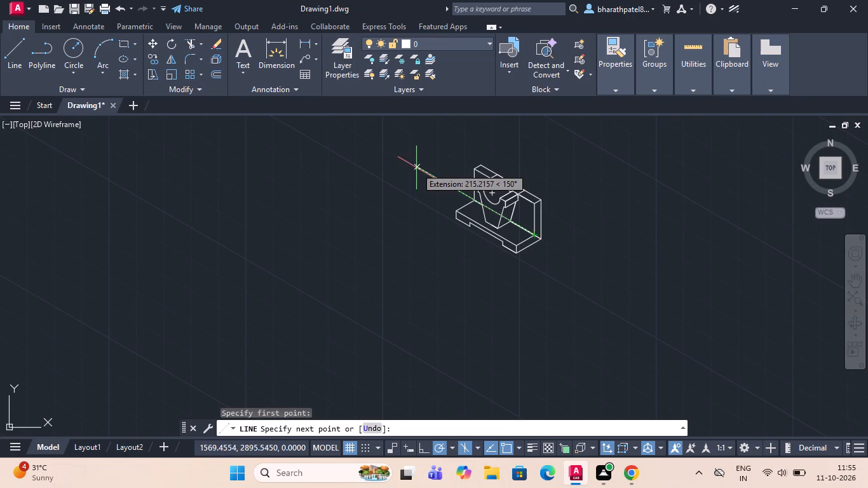
pyautogui.write('11')
pyautogui.press('0')
pyautogui.press('Return')
pyautogui.scroll(2, 482, 198)
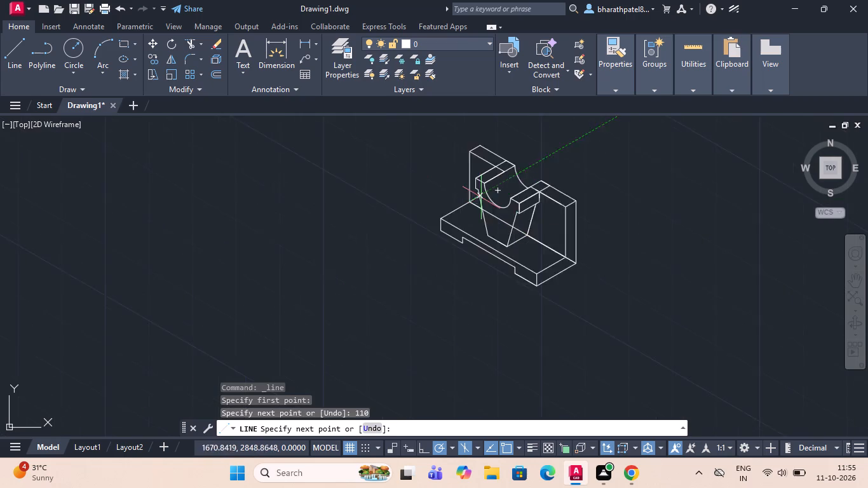
pyautogui.scroll(6, 480, 198)
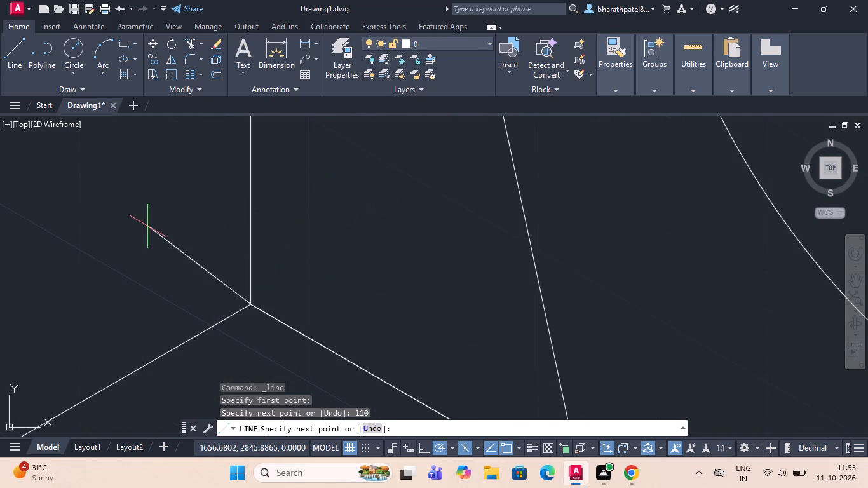
pyautogui.press('Escape')
# Trim the wall's base line across the wall's near end face and where it runs hidden behind the rib.
pyautogui.scroll(-6, 154, 227)
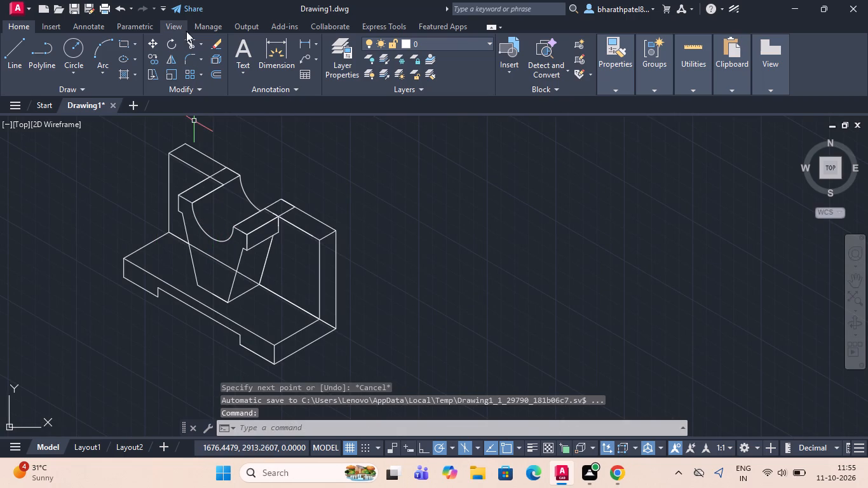
pyautogui.click(193, 48)
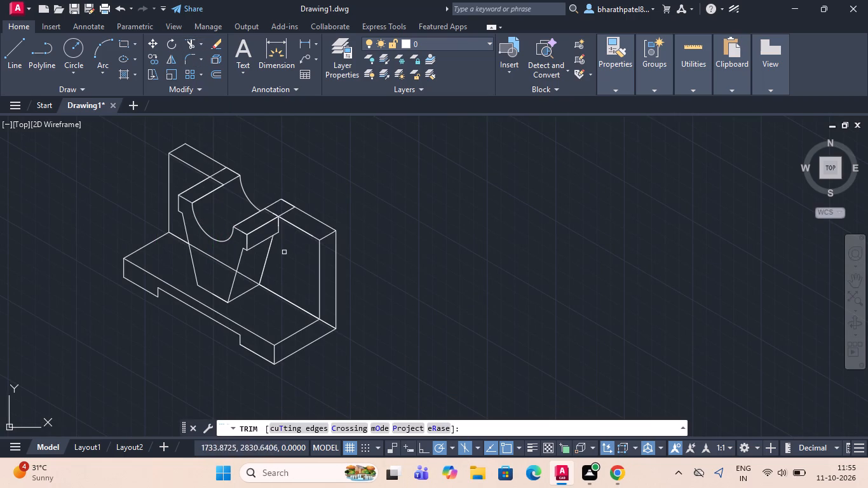
pyautogui.scroll(3, 296, 332)
pyautogui.moveTo(406, 252); pyautogui.dragTo(409, 258)
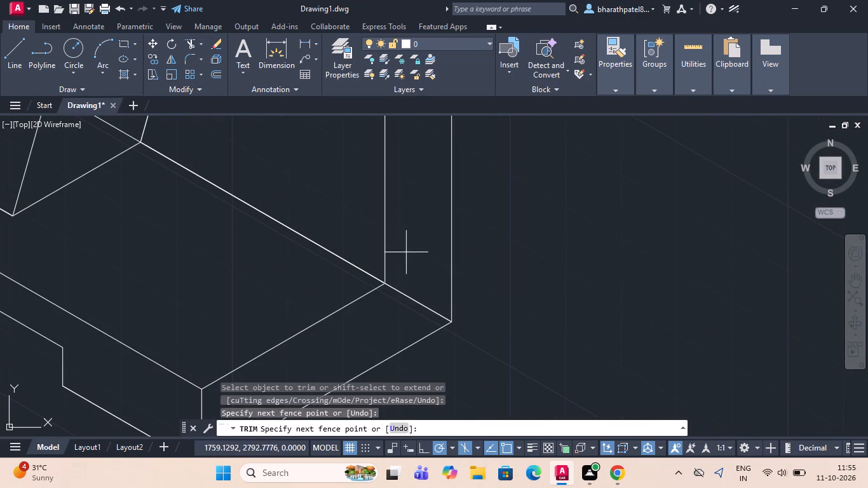
pyautogui.moveTo(409, 258); pyautogui.dragTo(387, 329)
pyautogui.scroll(-6, 386, 319)
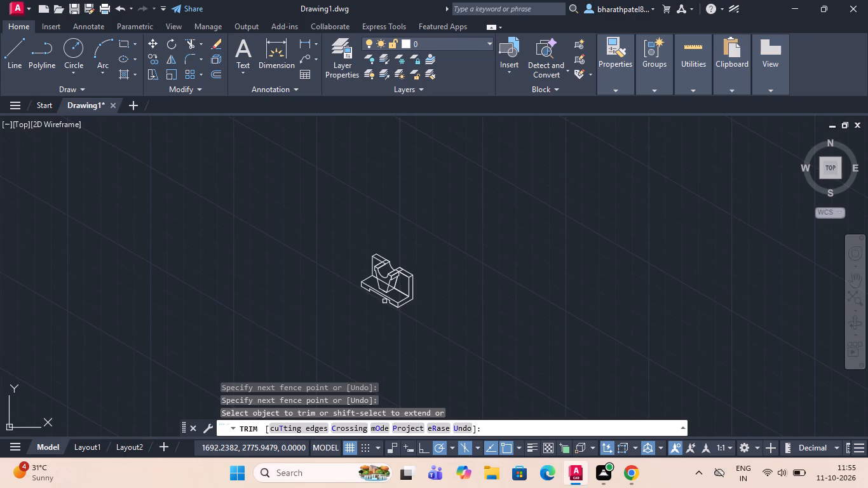
pyautogui.scroll(2, 383, 301)
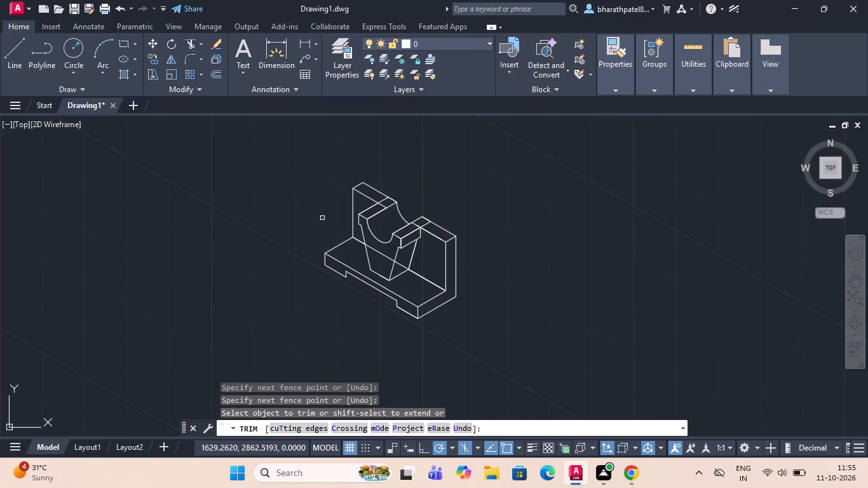
pyautogui.click(377, 252)
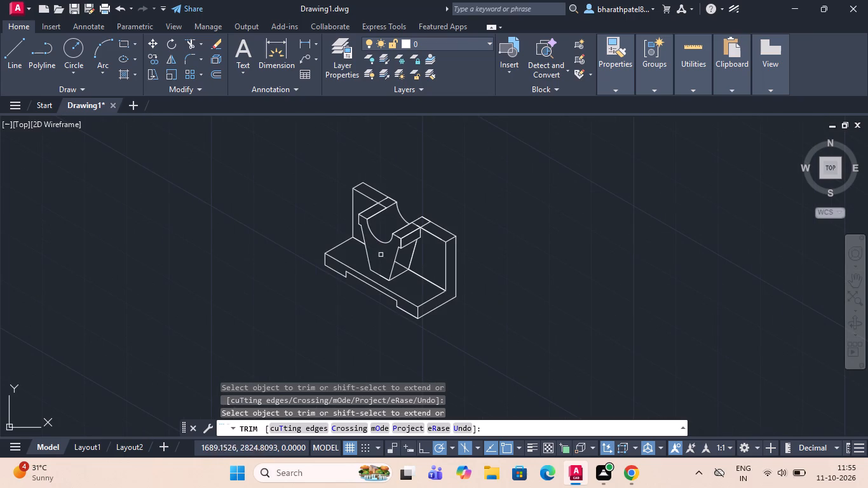
pyautogui.click(403, 266)
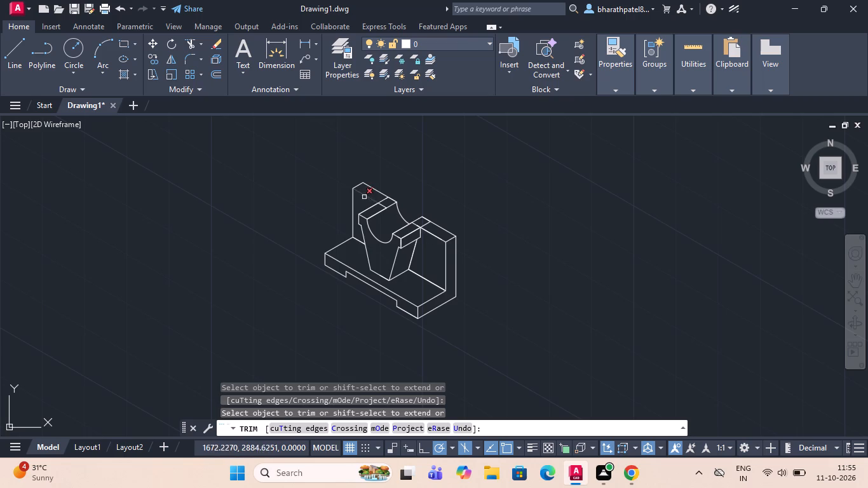
# Trim the lines crossing the wall's top face where it meets the far and near projections, including the leftover stubs.
pyautogui.scroll(3, 364, 198)
pyautogui.click(430, 227)
pyautogui.click(430, 210)
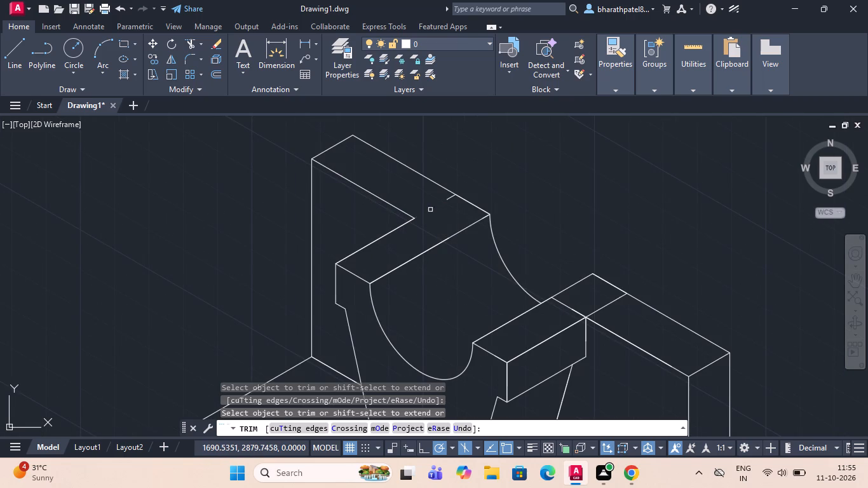
pyautogui.click(446, 200)
pyautogui.scroll(-2, 470, 233)
pyautogui.scroll(4, 507, 259)
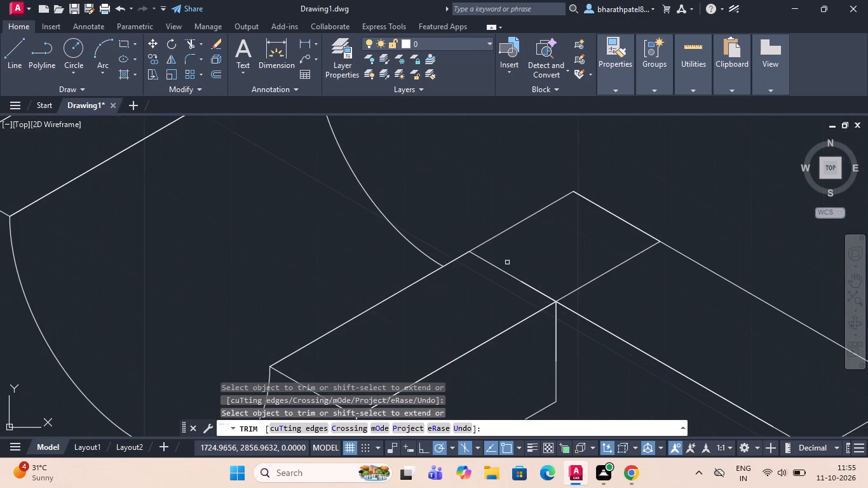
pyautogui.click(509, 276)
pyautogui.click(526, 285)
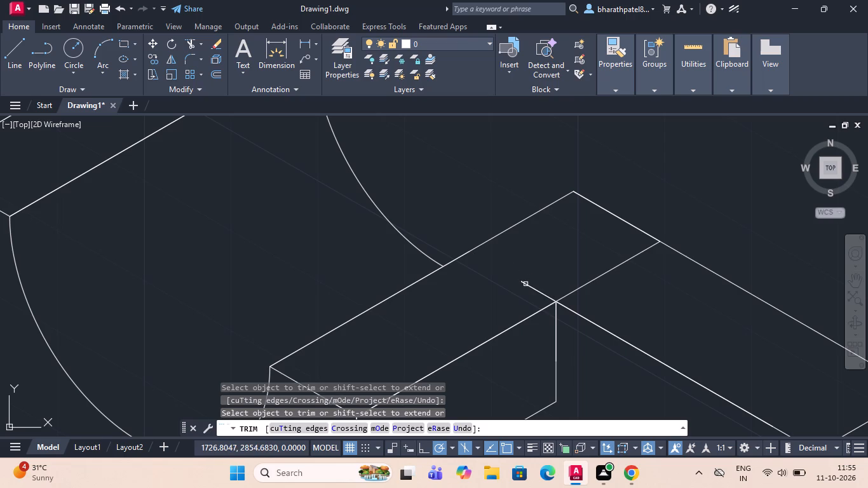
pyautogui.click(526, 285)
pyautogui.click(527, 285)
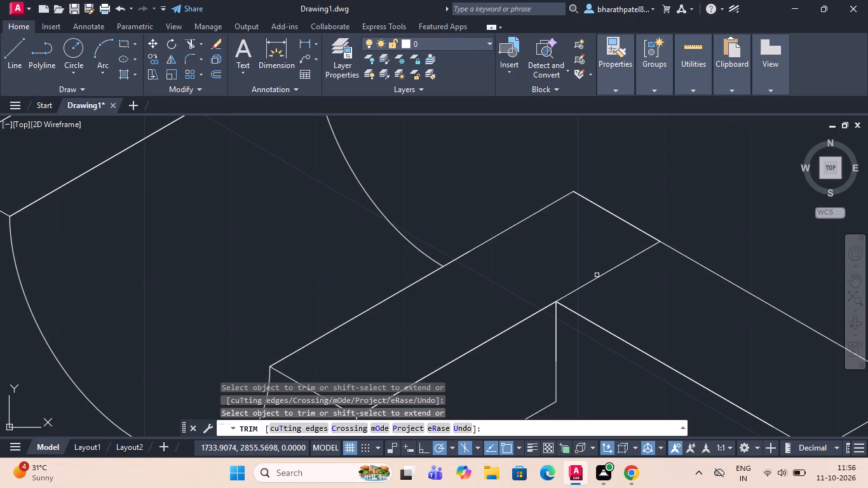
pyautogui.click(597, 275)
pyautogui.click(646, 249)
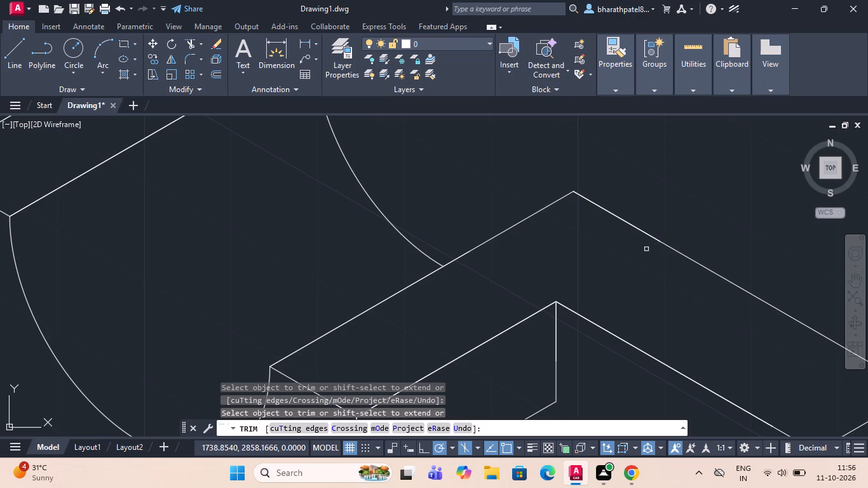
# Fillet the foot's top face at its near outer corner with radius 12.
pyautogui.scroll(-4, 646, 248)
pyautogui.scroll(-2, 592, 241)
pyautogui.scroll(1, 591, 291)
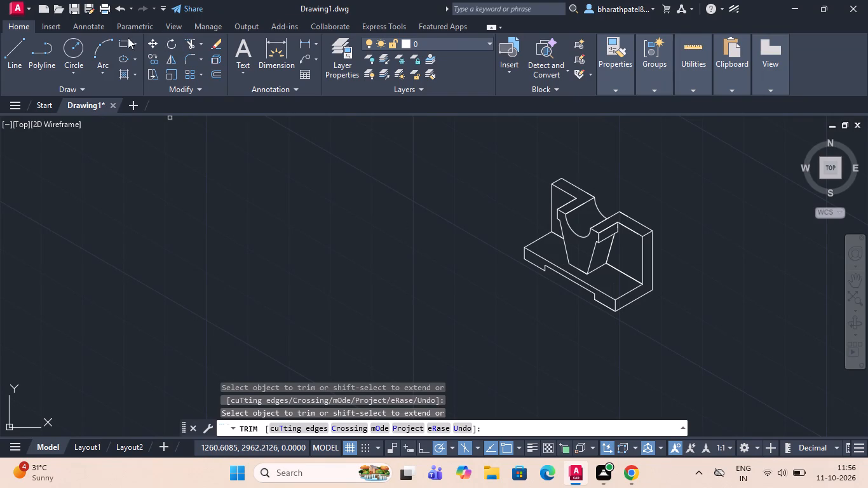
pyautogui.click(307, 38)
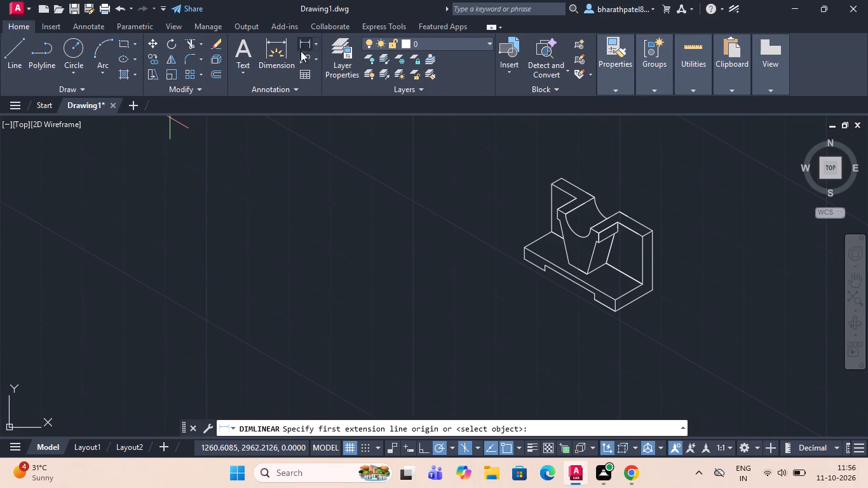
pyautogui.click(186, 56)
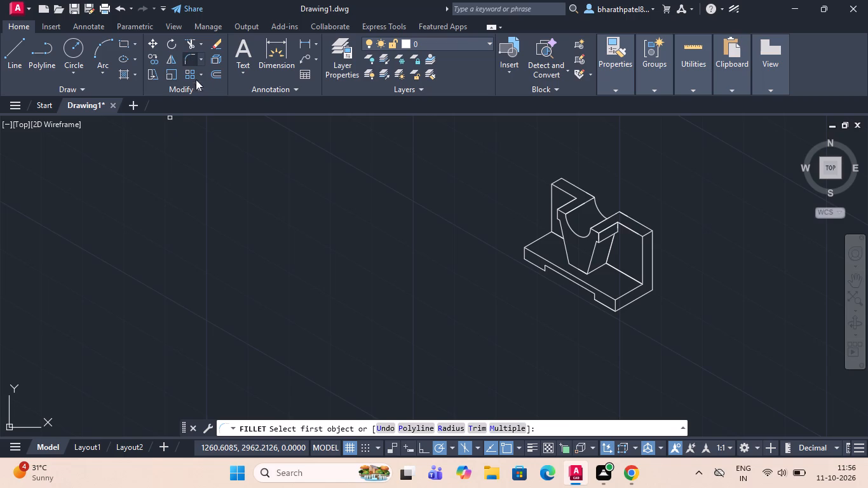
pyautogui.scroll(3, 539, 278)
pyautogui.scroll(-3, 552, 283)
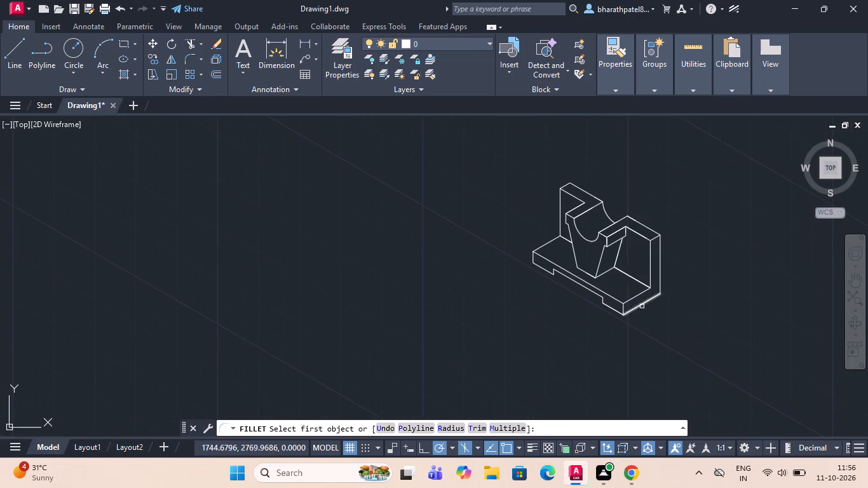
pyautogui.scroll(3, 691, 318)
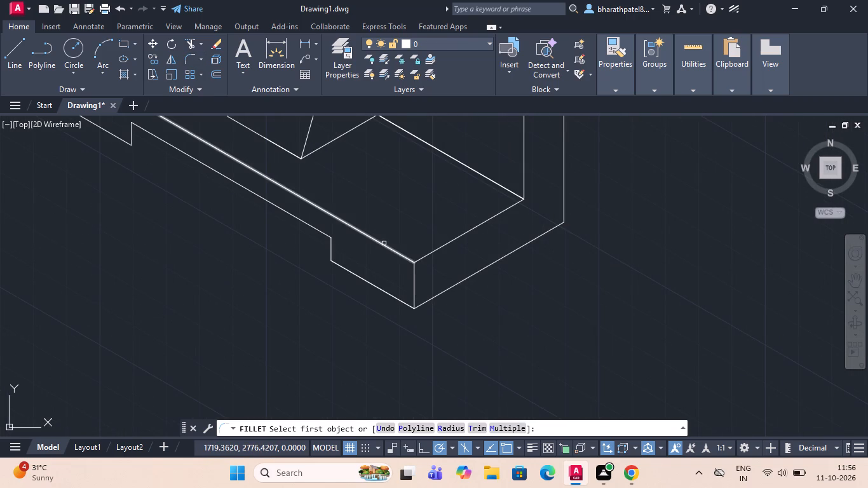
pyautogui.click(385, 243)
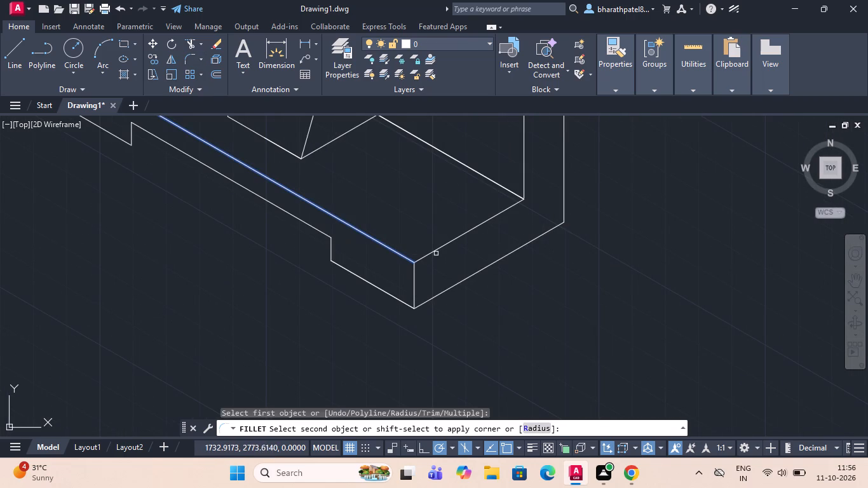
pyautogui.click(526, 424)
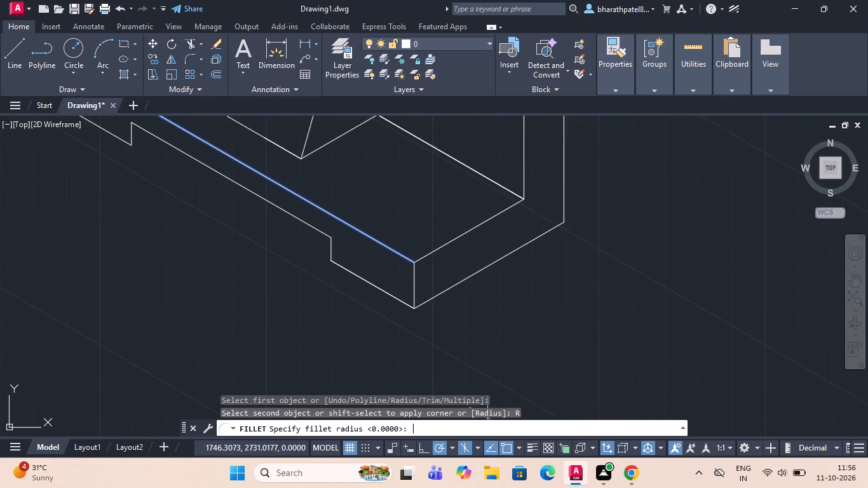
pyautogui.press('2')
pyautogui.press('BackSpace')
pyautogui.write('12')
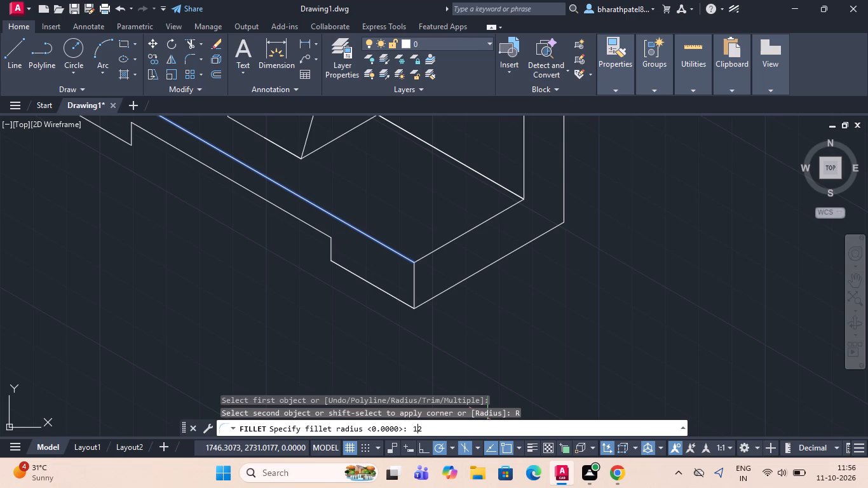
pyautogui.press('Return')
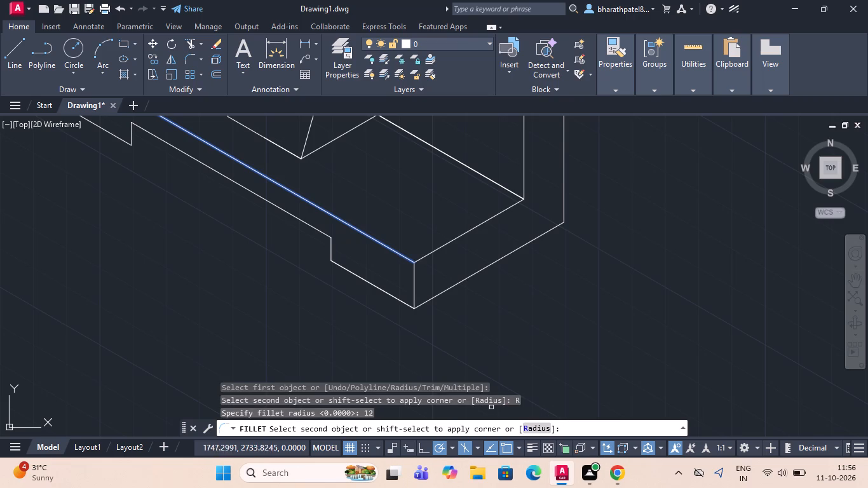
pyautogui.click(427, 254)
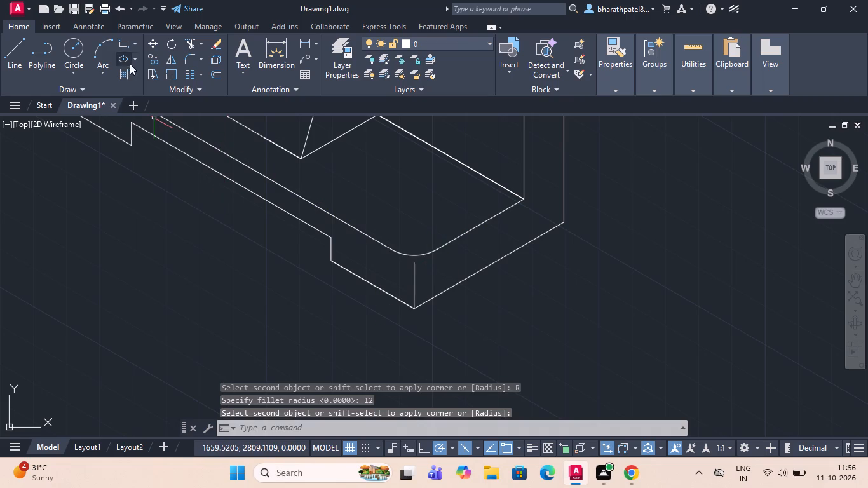
# Fillet the foot's bottom edges at the near outer corner with the same radius 12.
pyautogui.click(184, 58)
pyautogui.scroll(-2, 263, 274)
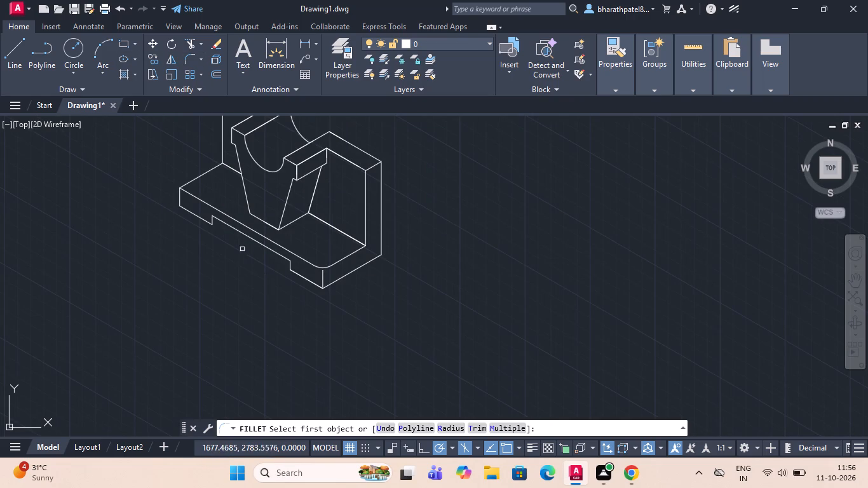
pyautogui.scroll(3, 287, 285)
pyautogui.click(391, 281)
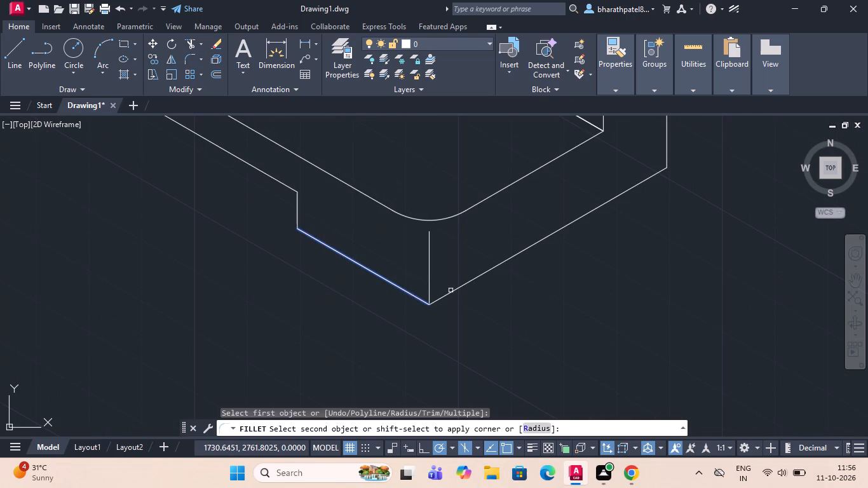
pyautogui.click(454, 289)
pyautogui.scroll(-4, 454, 289)
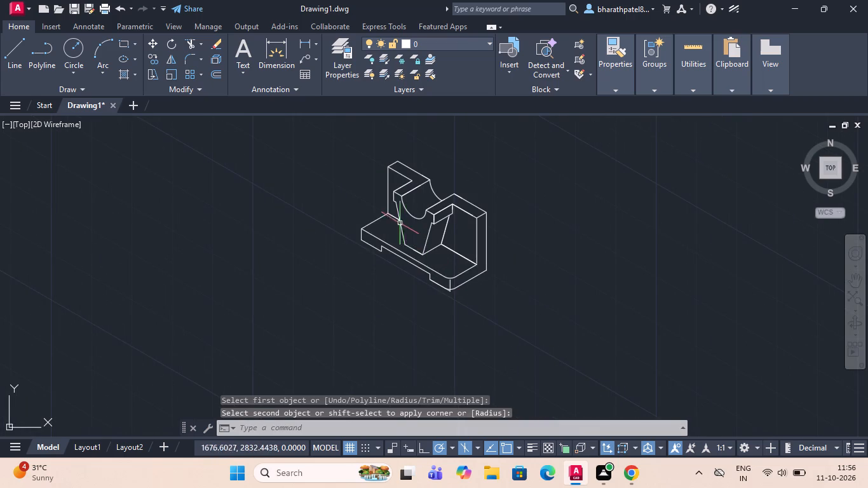
# Fillet the foot's top face at its far outer corner with radius 12.
pyautogui.scroll(3, 392, 226)
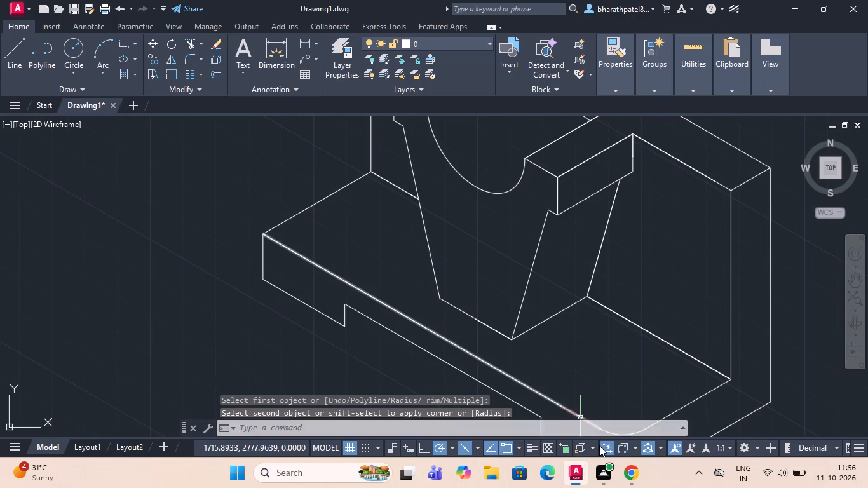
pyautogui.click(191, 57)
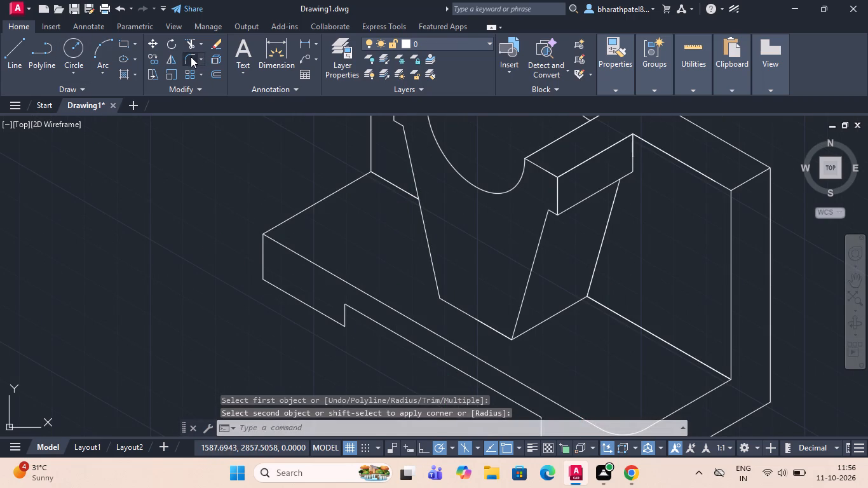
pyautogui.click(285, 247)
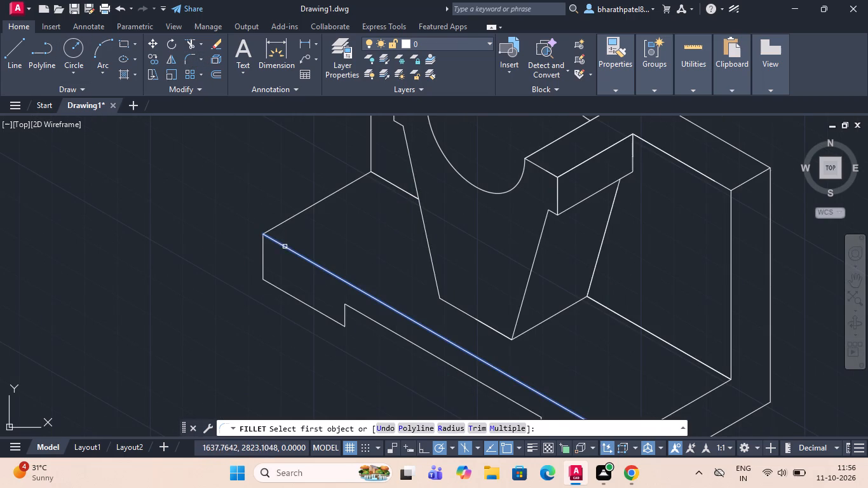
pyautogui.click(287, 219)
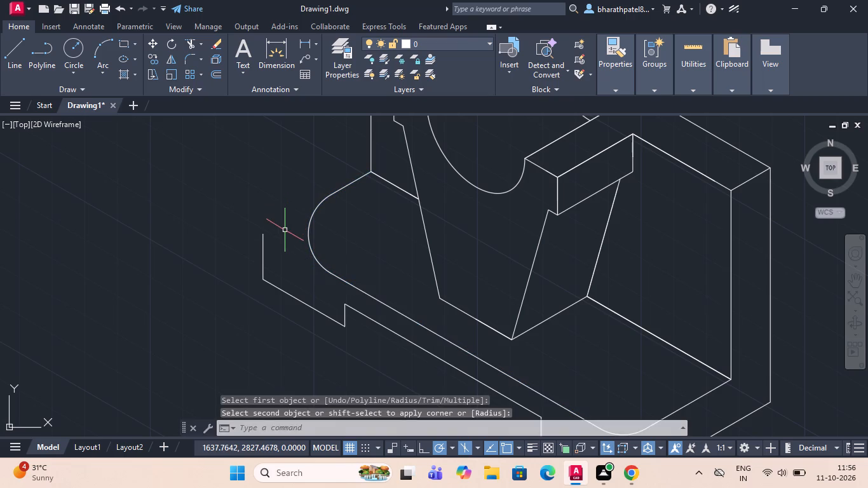
# Draw a line from the top of the foot's far outer vertical edge to the wall's far base corner.
pyautogui.click(15, 47)
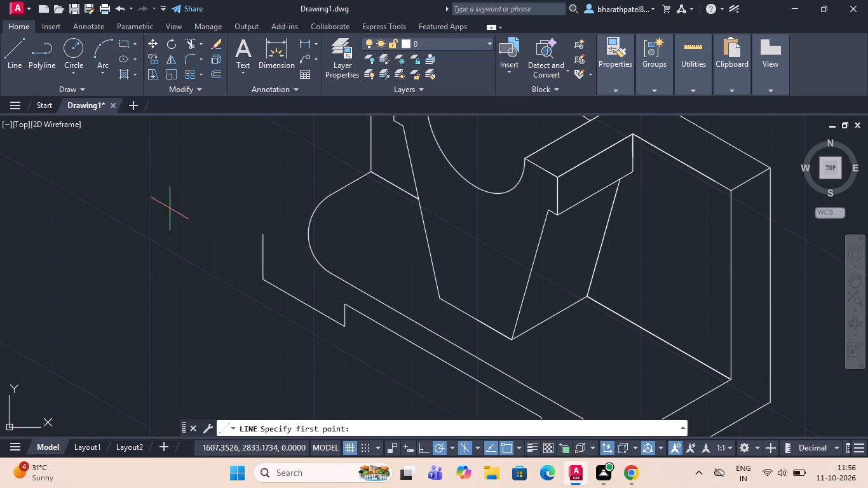
pyautogui.click(261, 232)
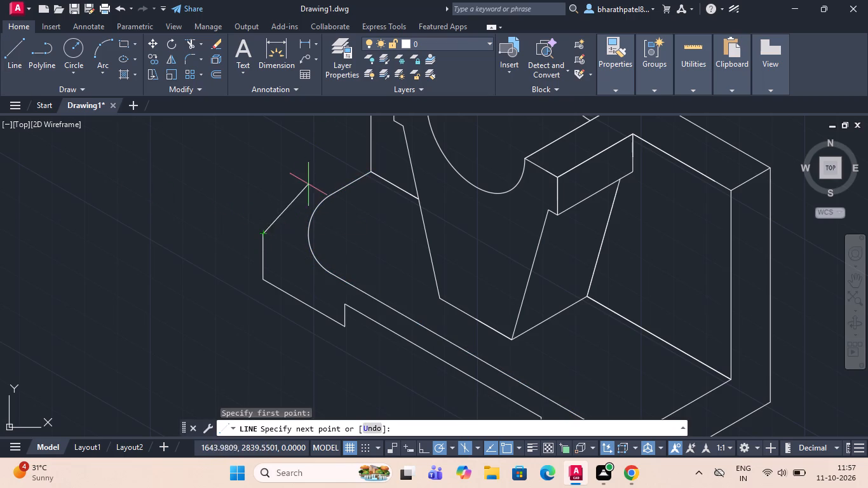
pyautogui.click(374, 171)
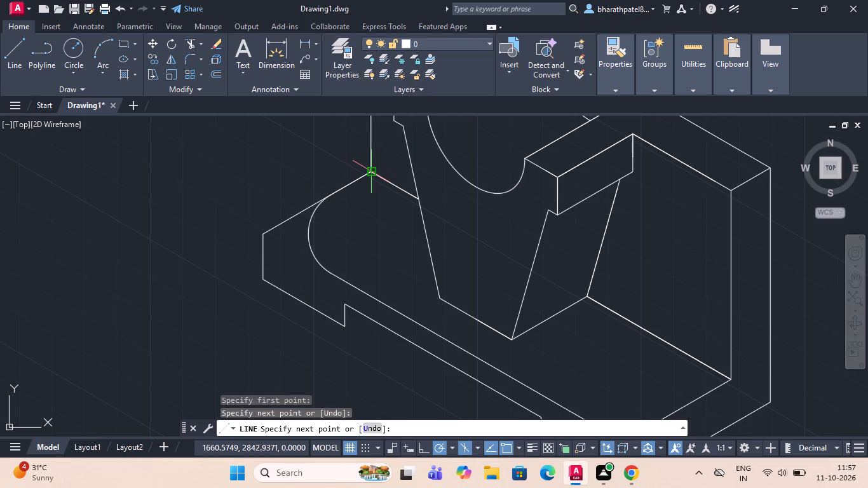
pyautogui.press('Escape')
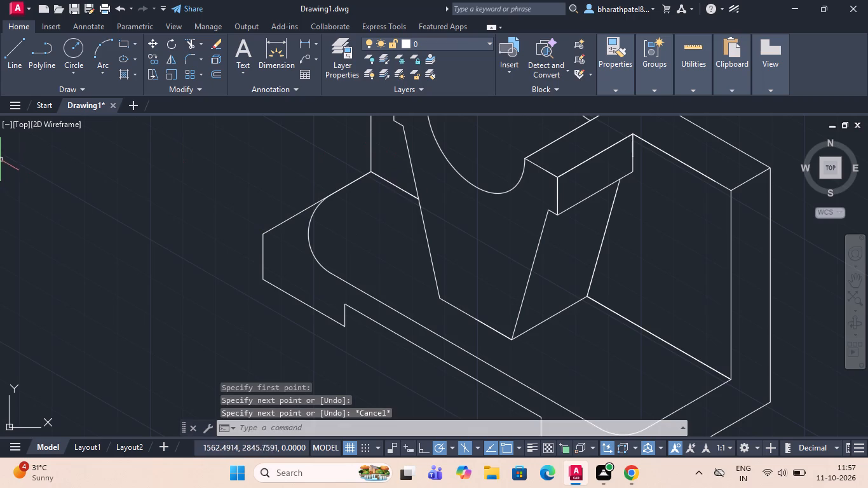
# Draw an isometric line from the foot's far bottom outer corner towards the wall, parallel to the far top edge.
pyautogui.click(9, 57)
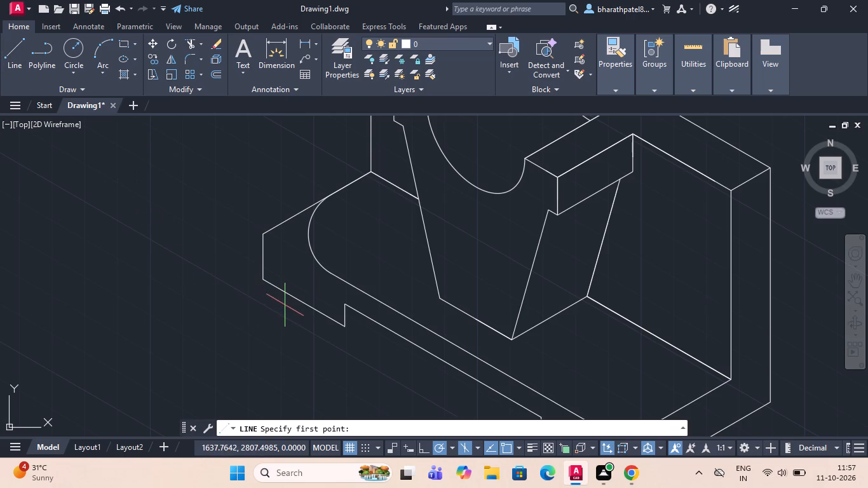
pyautogui.moveTo(15, 55); pyautogui.dragTo(21, 60)
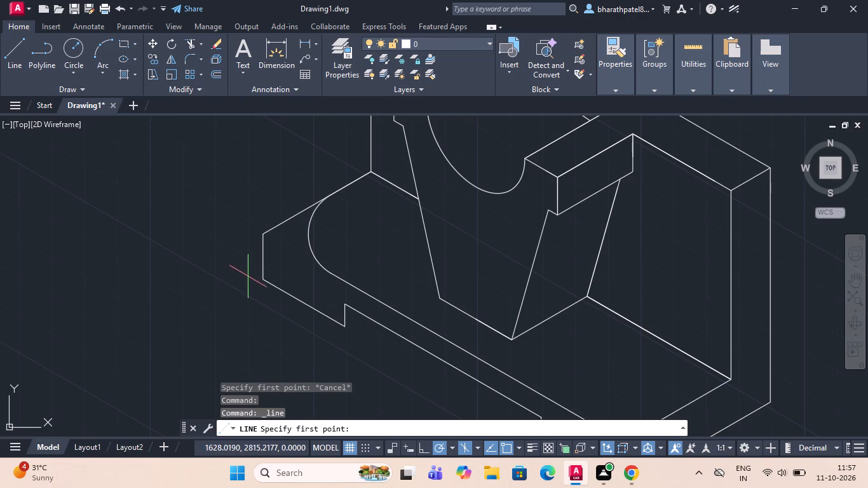
pyautogui.moveTo(264, 280); pyautogui.dragTo(282, 273)
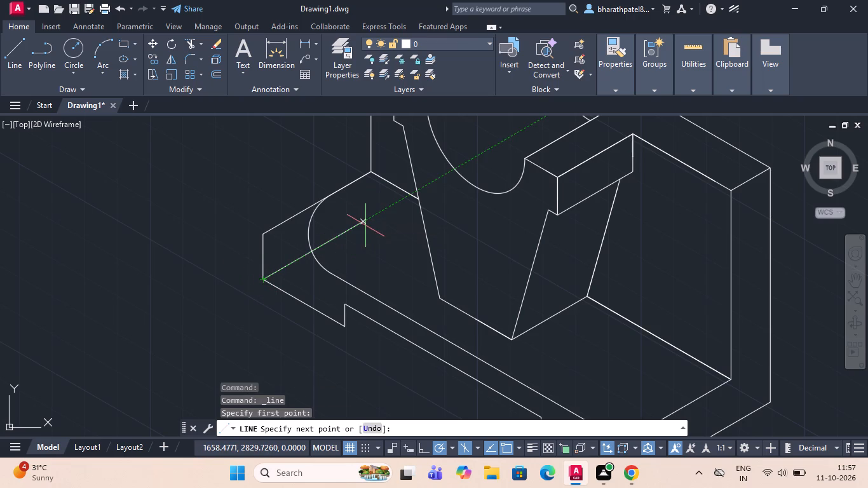
pyautogui.click(365, 226)
pyautogui.press('Escape')
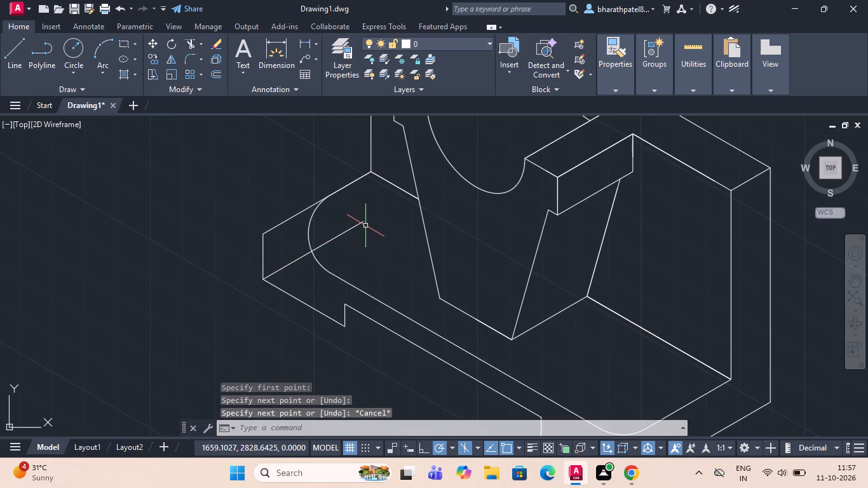
# Fillet the foot's far bottom outer corner, between its front bottom edge and the new isometric line, with radius 12.
pyautogui.click(190, 60)
pyautogui.click(292, 298)
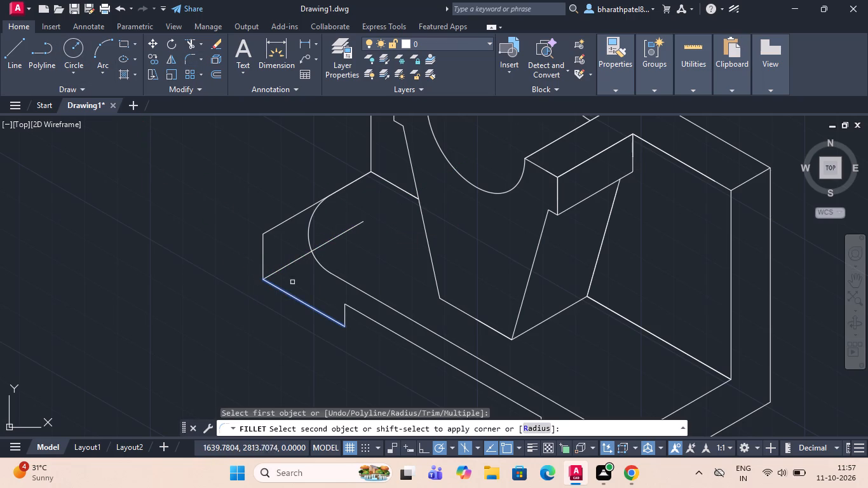
pyautogui.click(291, 266)
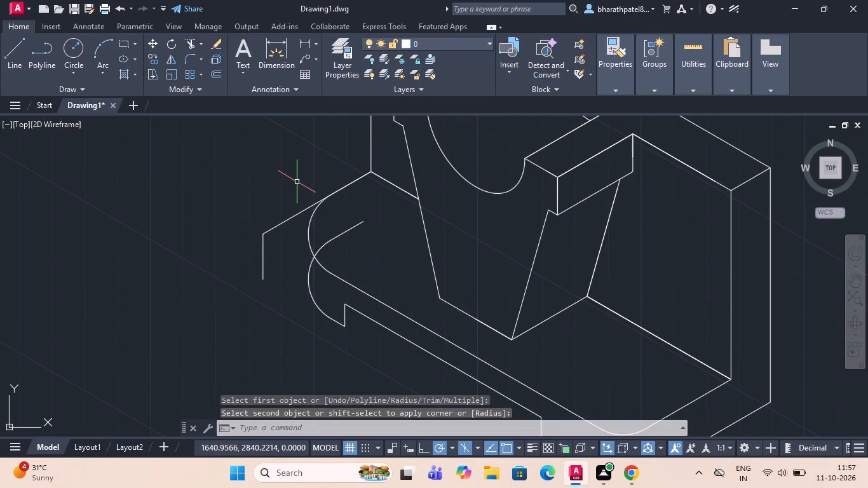
# Draw a line joining the outer sides of the lower and upper fillet arcs at the foot's far corner.
pyautogui.click(4, 54)
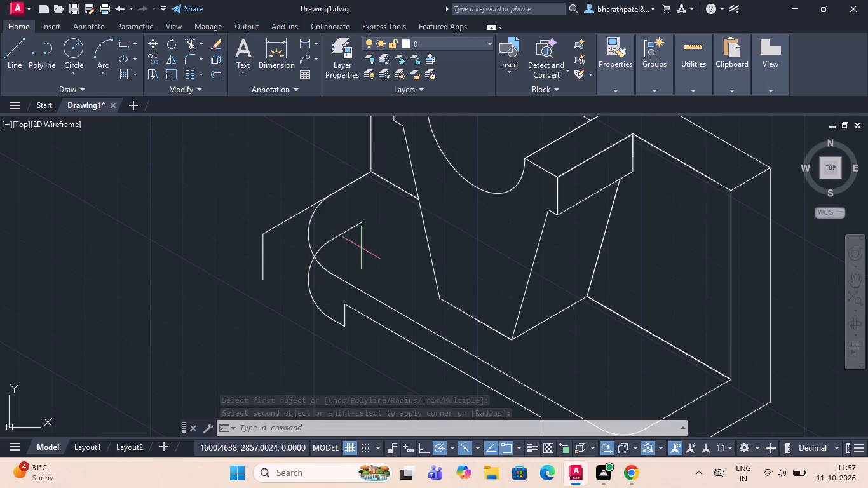
pyautogui.click(313, 293)
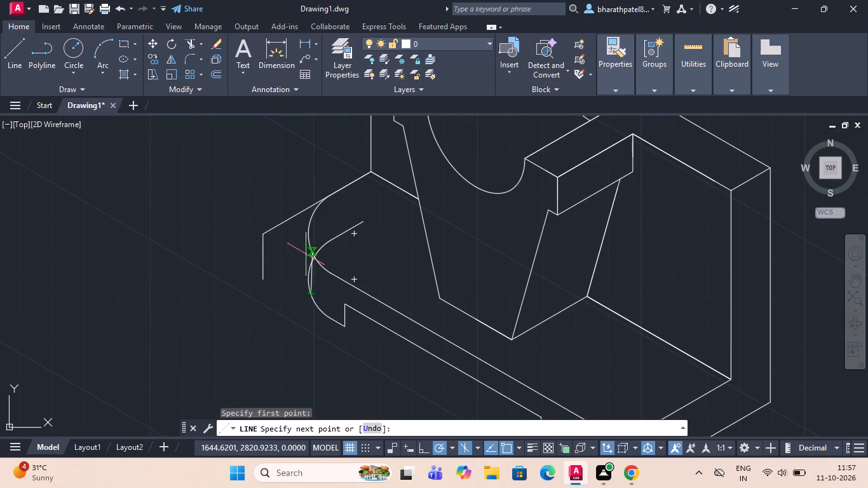
pyautogui.scroll(3, 304, 241)
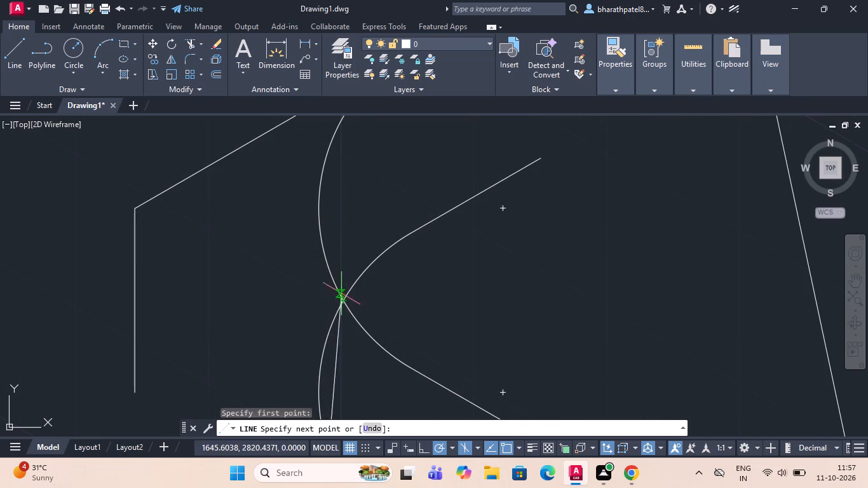
pyautogui.click(318, 217)
pyautogui.scroll(-4, 318, 217)
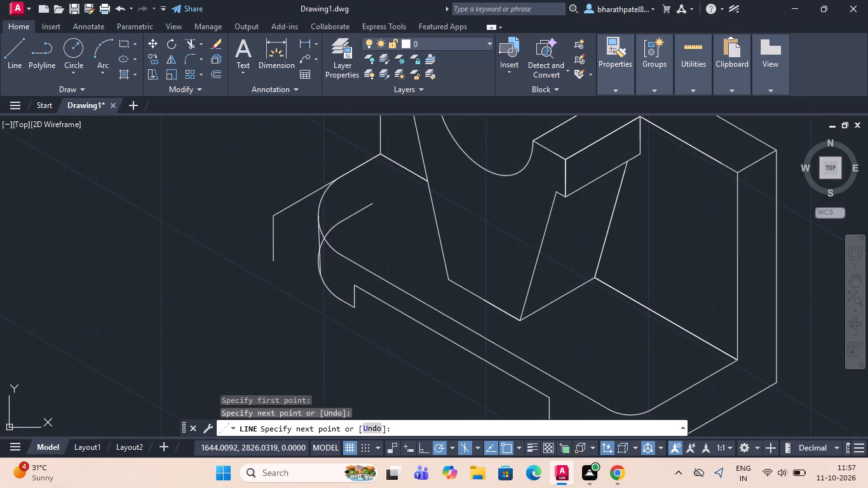
pyautogui.press('Escape')
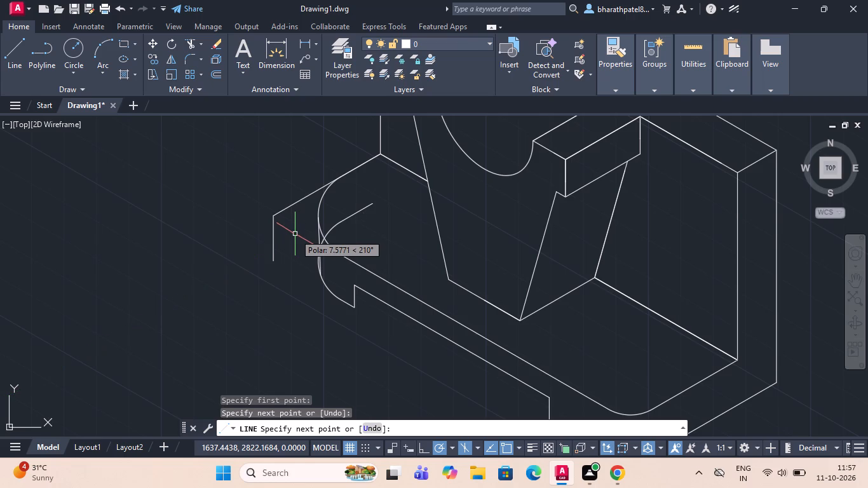
# Draw a vertical line joining the outermost sides of the upper and lower fillet arcs at the foot's far corner.
pyautogui.moveTo(6, 47); pyautogui.dragTo(7, 47)
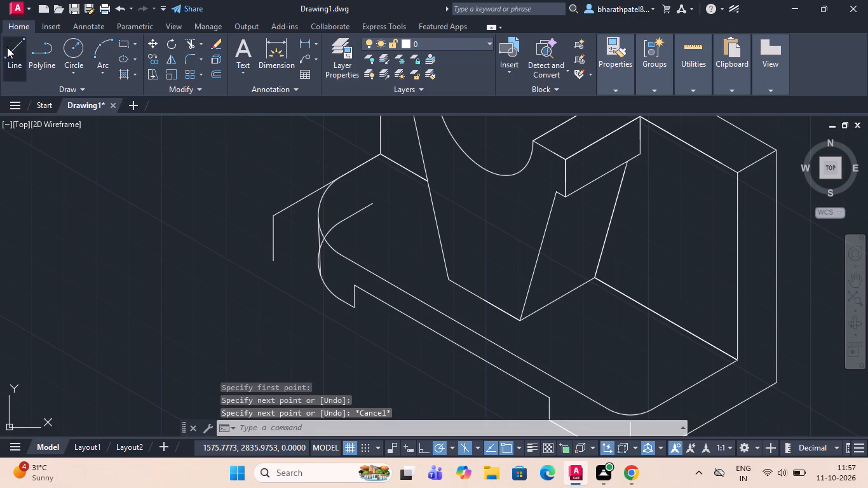
pyautogui.moveTo(7, 47); pyautogui.dragTo(22, 51)
pyautogui.scroll(3, 360, 242)
pyautogui.scroll(-2, 318, 235)
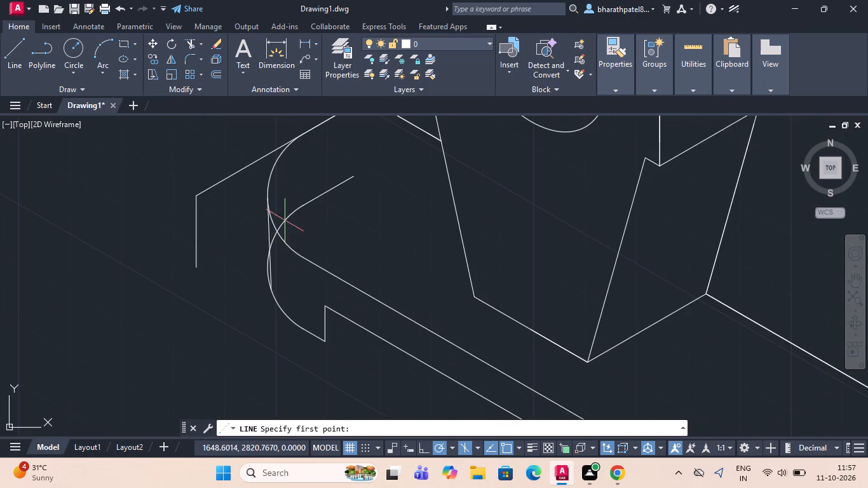
pyautogui.scroll(3, 266, 203)
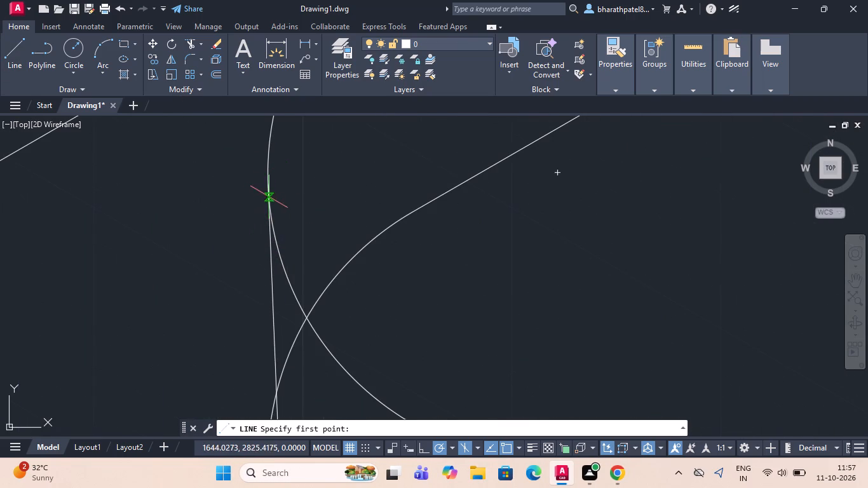
pyautogui.scroll(3, 271, 199)
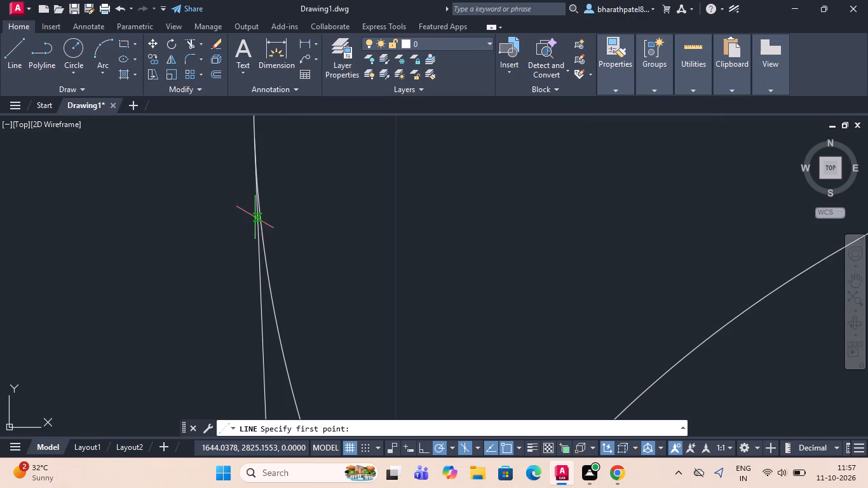
pyautogui.click(16, 45)
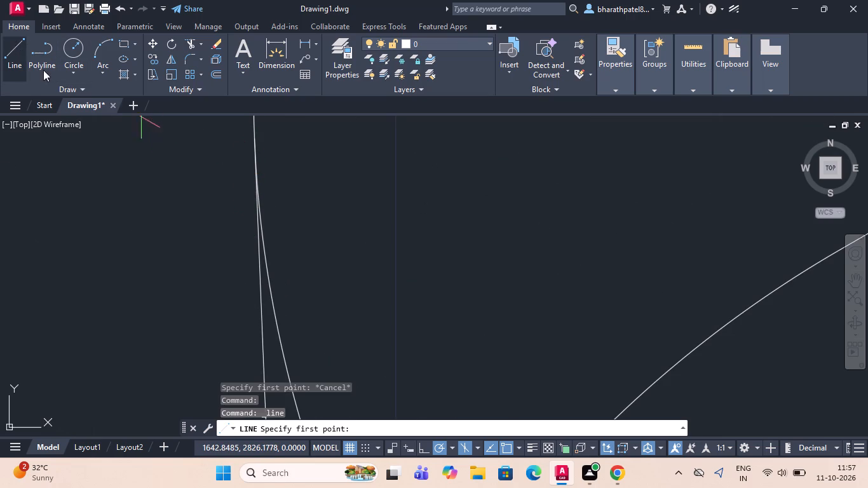
pyautogui.click(255, 138)
pyautogui.scroll(-7, 255, 138)
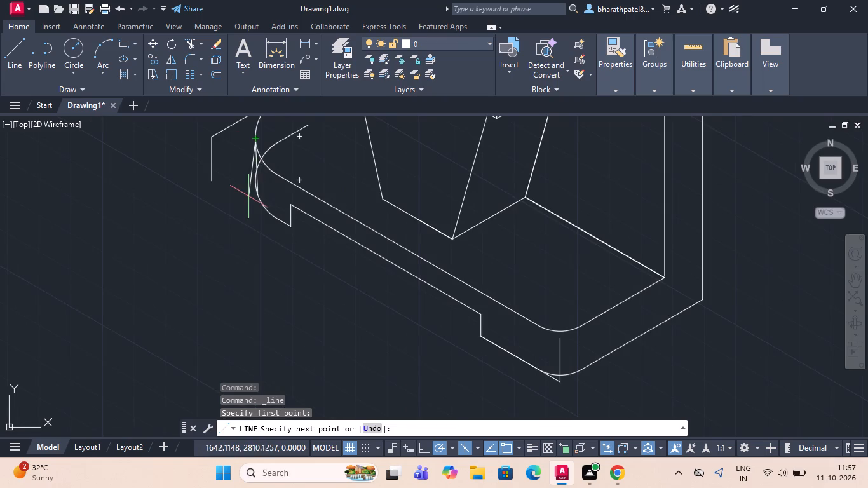
pyautogui.scroll(4, 252, 193)
pyautogui.scroll(-4, 275, 174)
pyautogui.scroll(4, 277, 181)
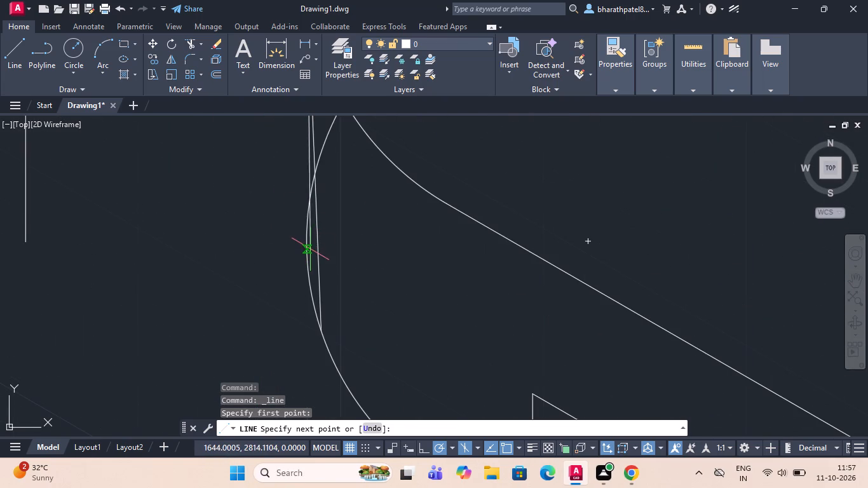
pyautogui.click(309, 240)
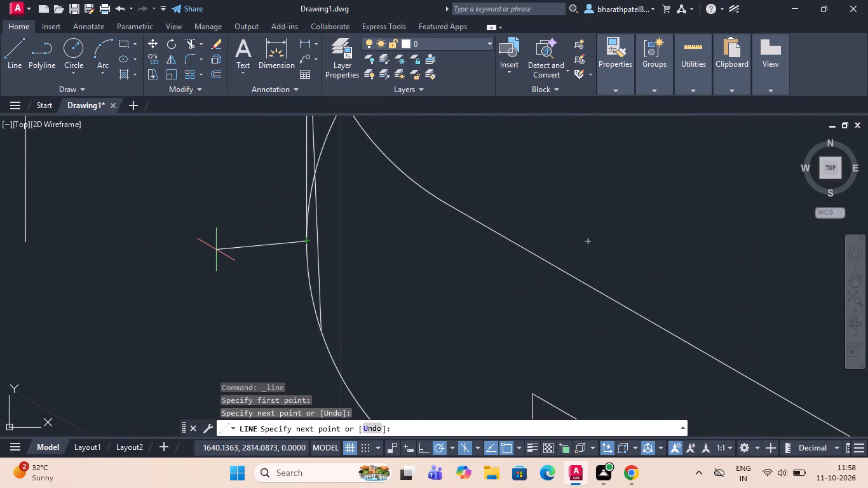
pyautogui.press('Escape')
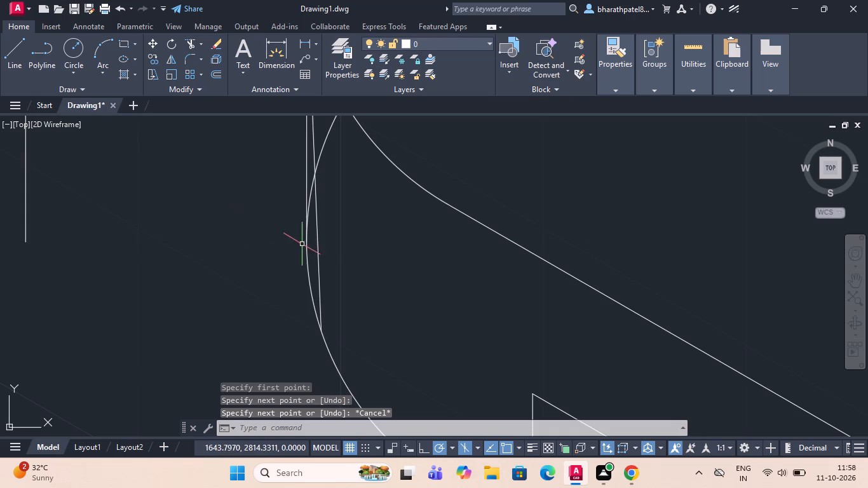
# Delete the slightly slanted line between the two fillet arcs at the foot's far corner.
pyautogui.click(320, 248)
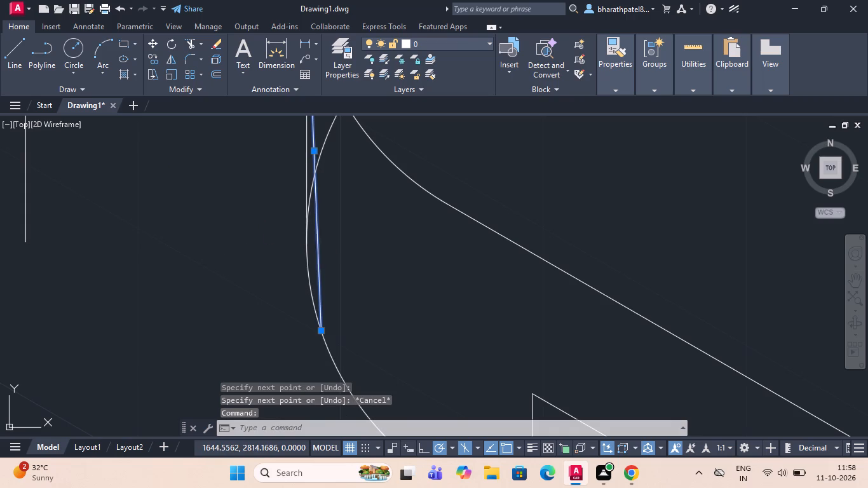
pyautogui.press('Delete')
# Trim away the lower isometric line and the hidden inner part of the lower fillet arc at the foot's far corner.
pyautogui.scroll(1, 320, 248)
pyautogui.scroll(-4, 321, 242)
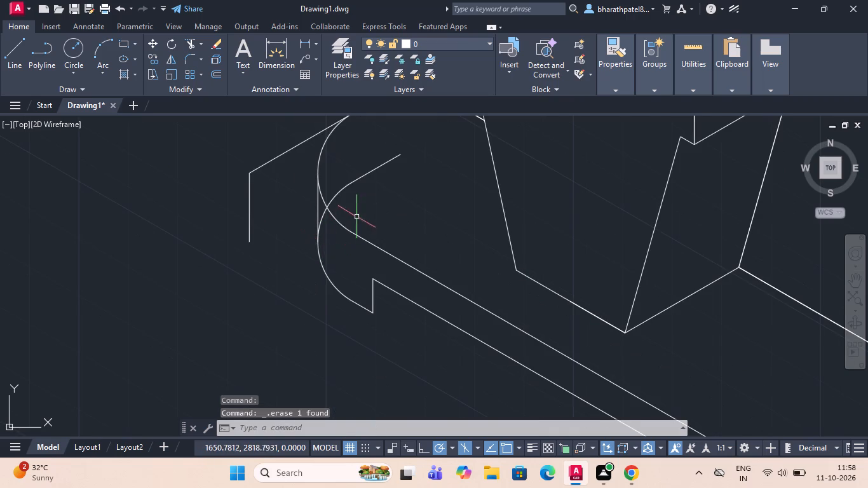
pyautogui.click(187, 40)
pyautogui.click(358, 176)
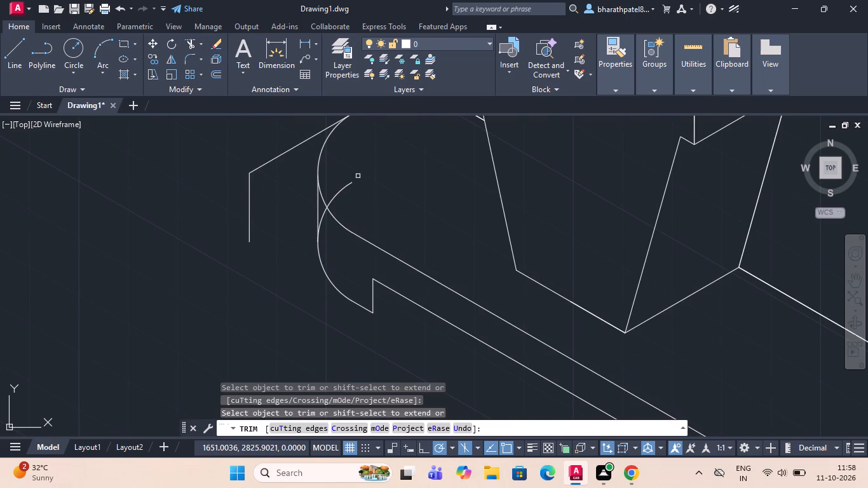
pyautogui.click(346, 184)
pyautogui.scroll(3, 321, 219)
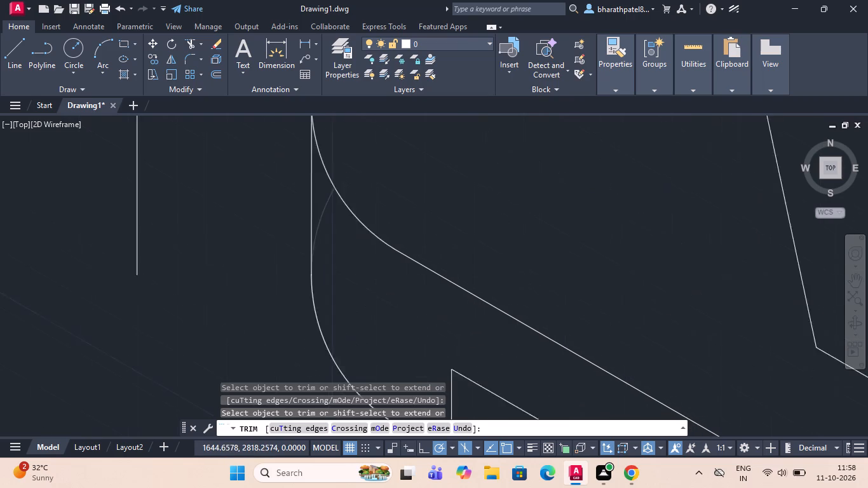
pyautogui.click(322, 217)
# Fillet the near top corner of the wall's front face, between its top edge and vertical edge, with radius 12.
pyautogui.scroll(-5, 322, 215)
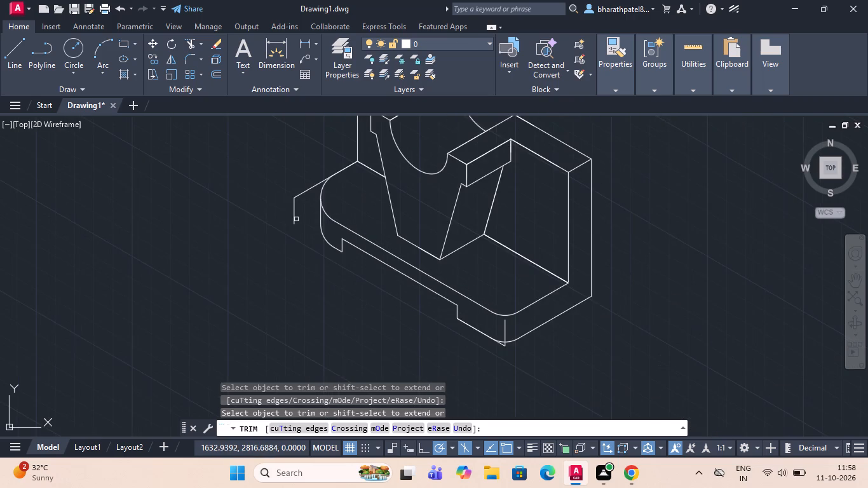
pyautogui.scroll(-1, 286, 221)
pyautogui.scroll(1, 329, 250)
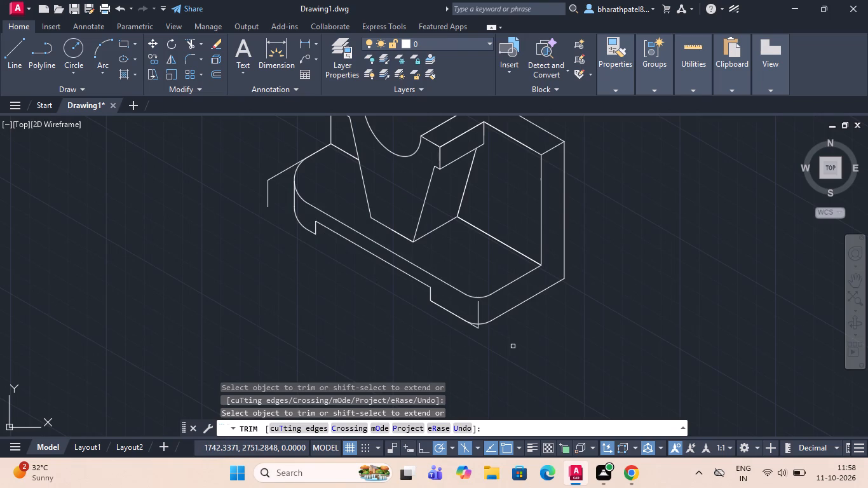
pyautogui.scroll(-1, 412, 247)
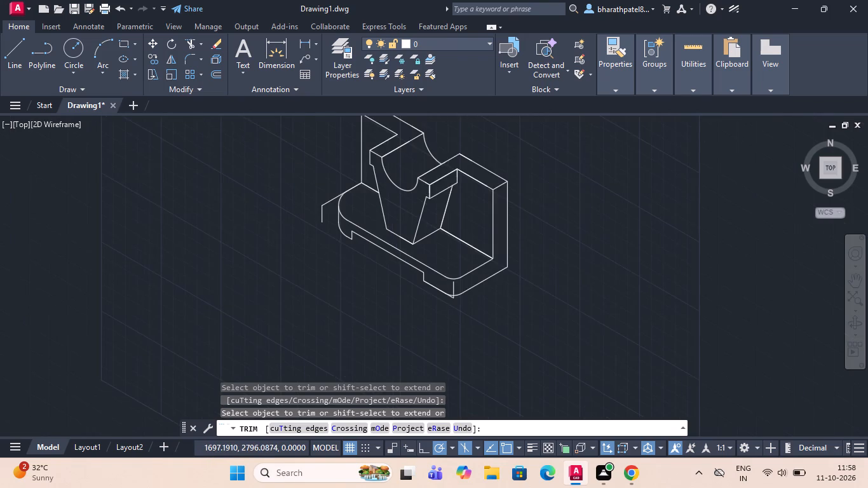
pyautogui.scroll(-1, 412, 247)
pyautogui.scroll(2, 443, 187)
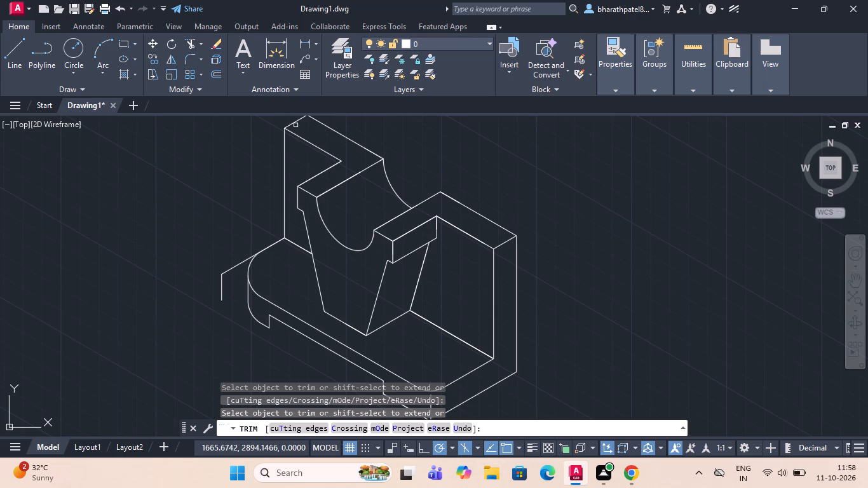
pyautogui.scroll(-2, 295, 125)
pyautogui.scroll(1, 295, 125)
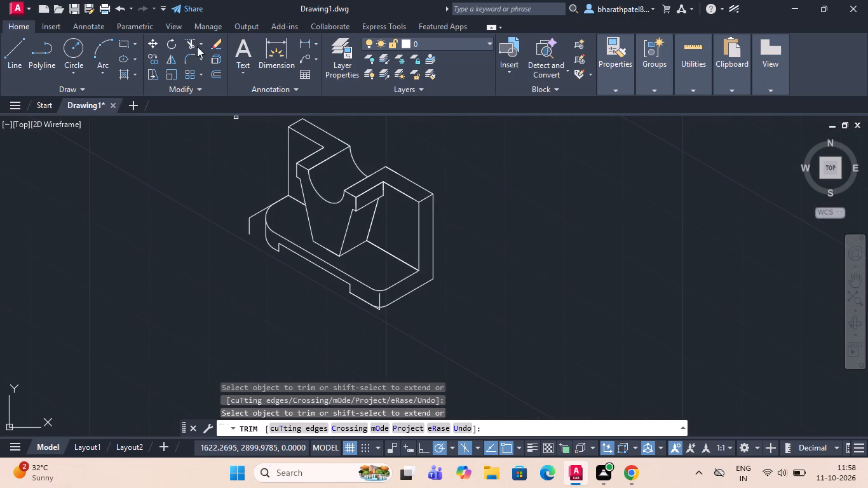
pyautogui.click(186, 55)
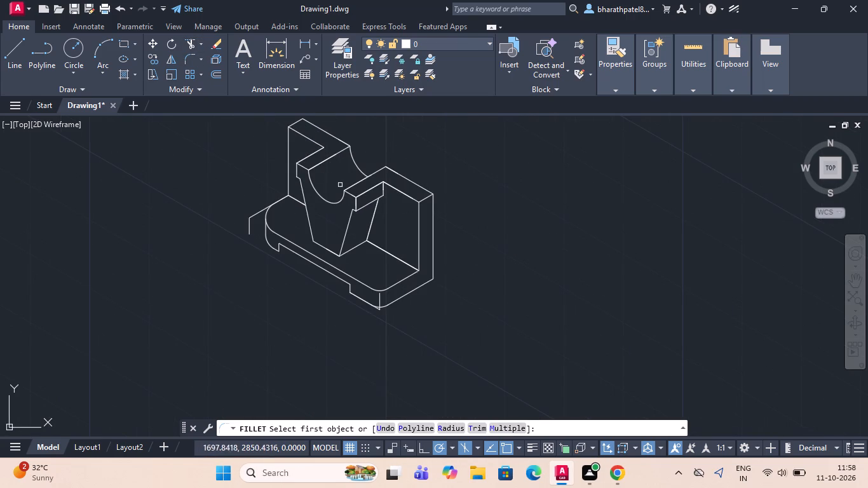
pyautogui.scroll(2, 344, 173)
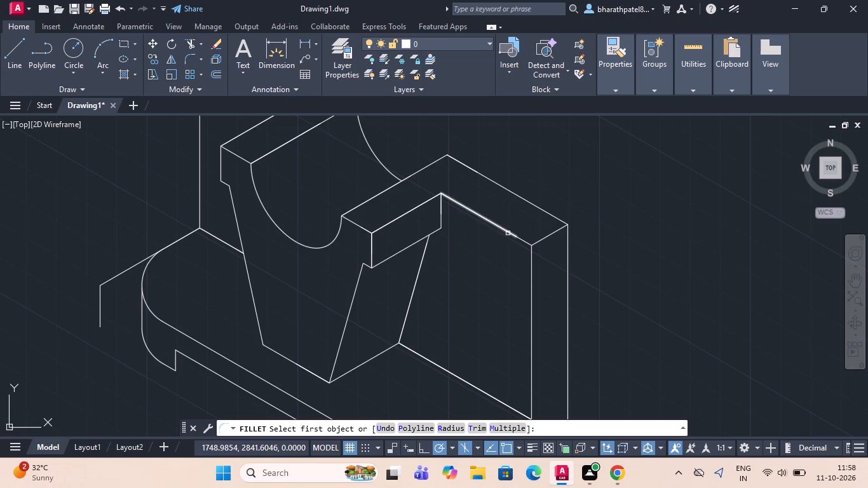
pyautogui.click(508, 234)
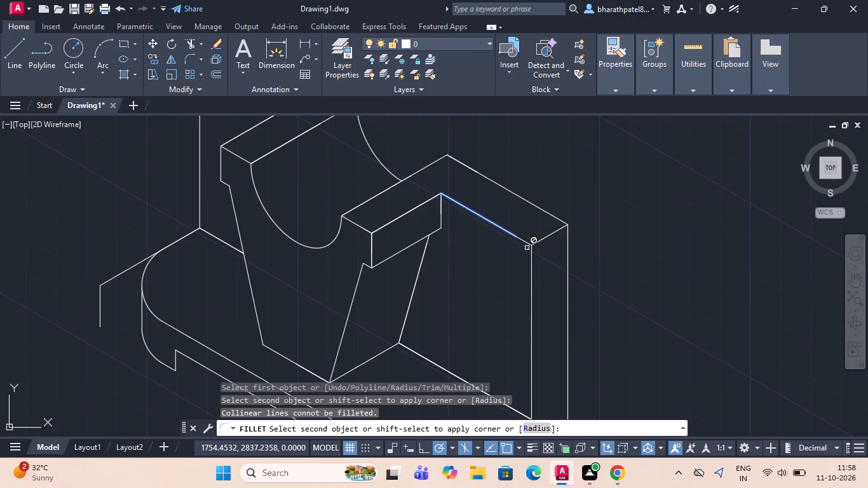
pyautogui.click(530, 260)
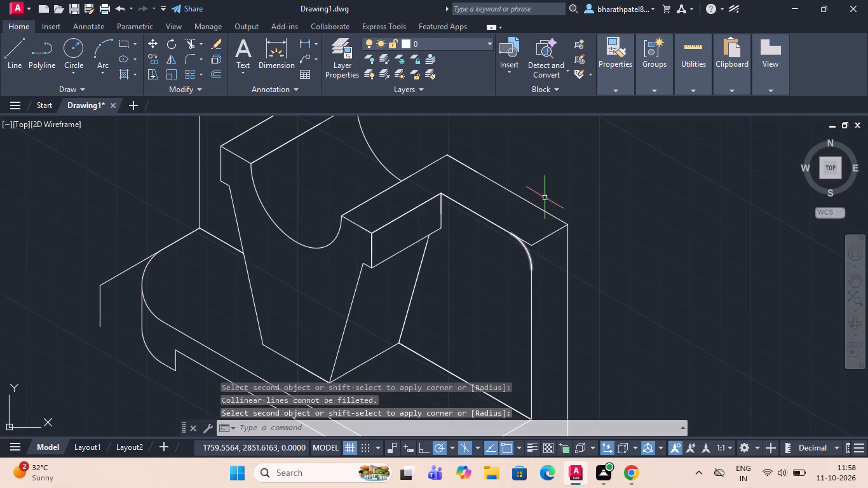
# Fillet the near top corner of the wall's back face, between its top edge and outer vertical edge, with radius 12.
pyautogui.click(15, 48)
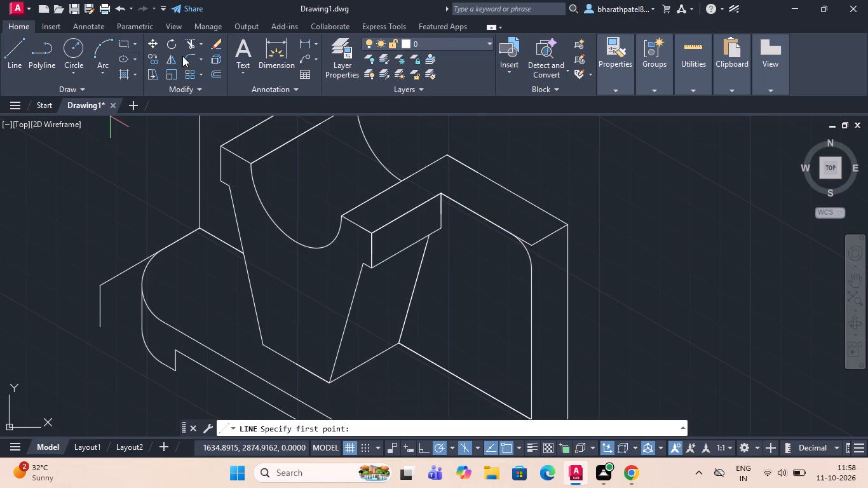
pyautogui.click(186, 58)
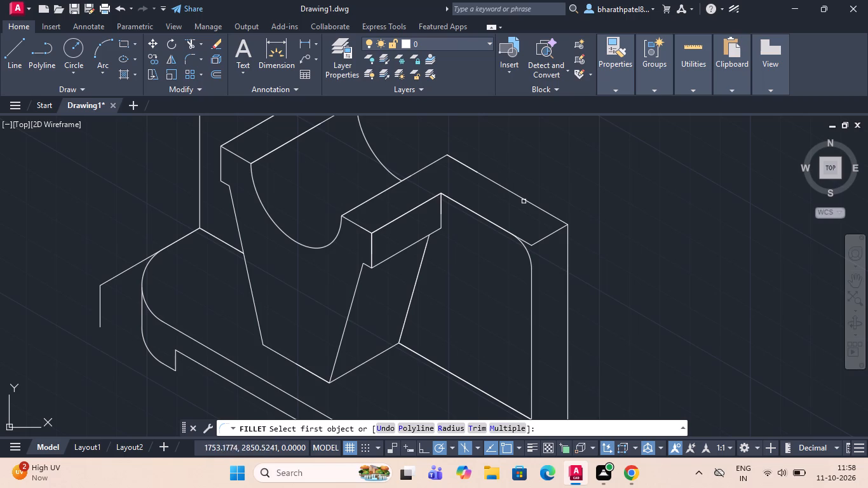
pyautogui.moveTo(534, 205); pyautogui.dragTo(540, 207)
pyautogui.click(569, 251)
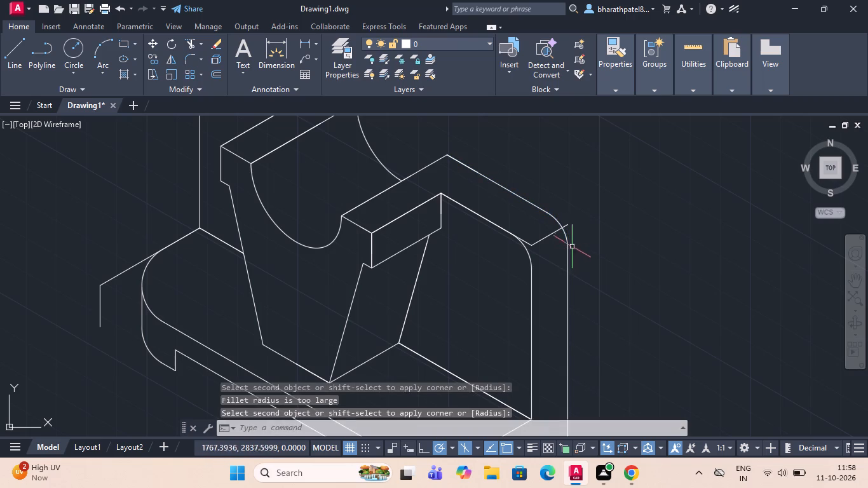
# Fillet the far top corner of the wall's front face, between its vertical edge and top edge, with radius 12.
pyautogui.scroll(-4, 574, 205)
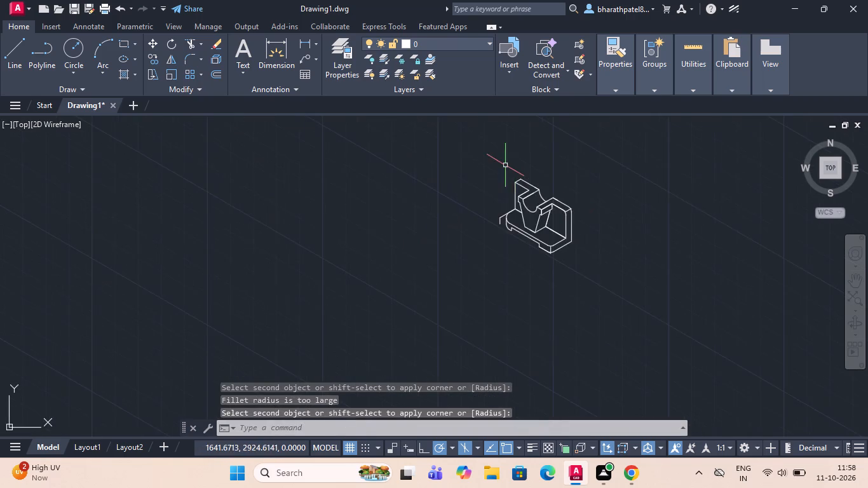
pyautogui.scroll(2, 505, 165)
pyautogui.scroll(4, 613, 207)
pyautogui.scroll(-1, 613, 206)
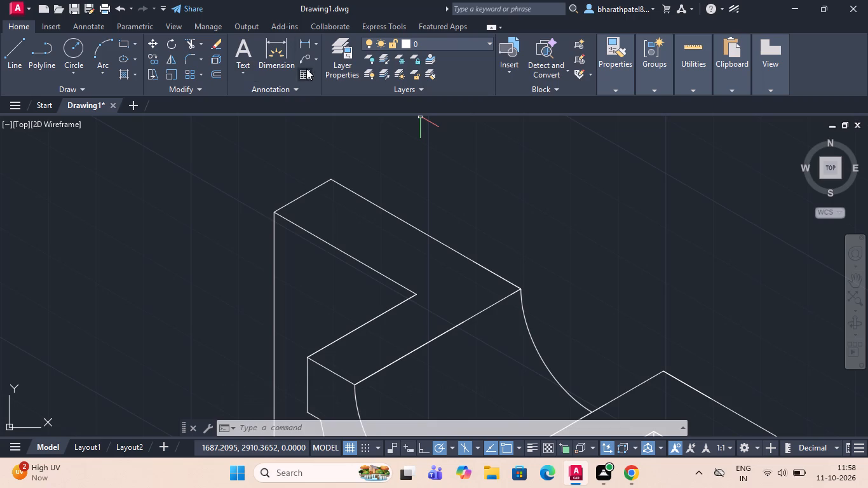
pyautogui.moveTo(186, 58); pyautogui.dragTo(196, 72)
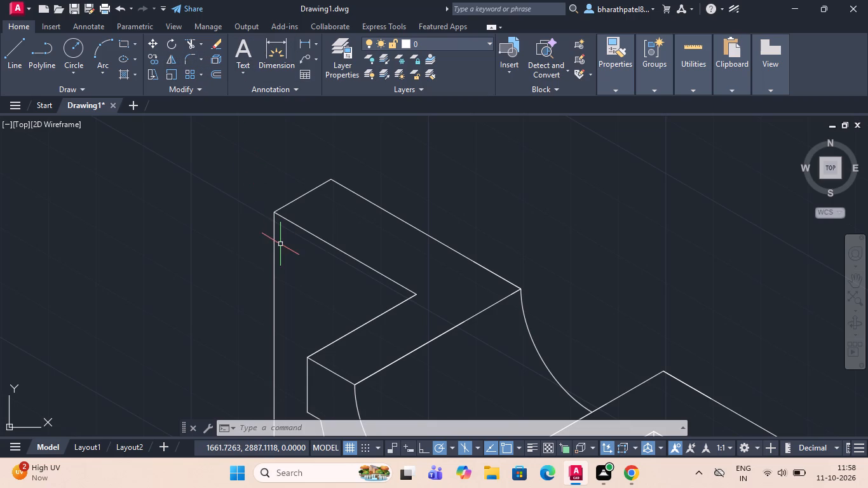
pyautogui.click(275, 241)
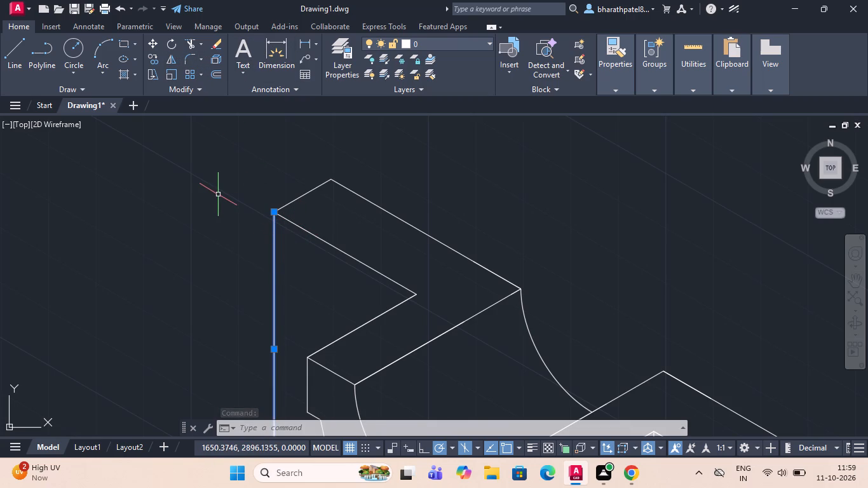
pyautogui.press('Escape')
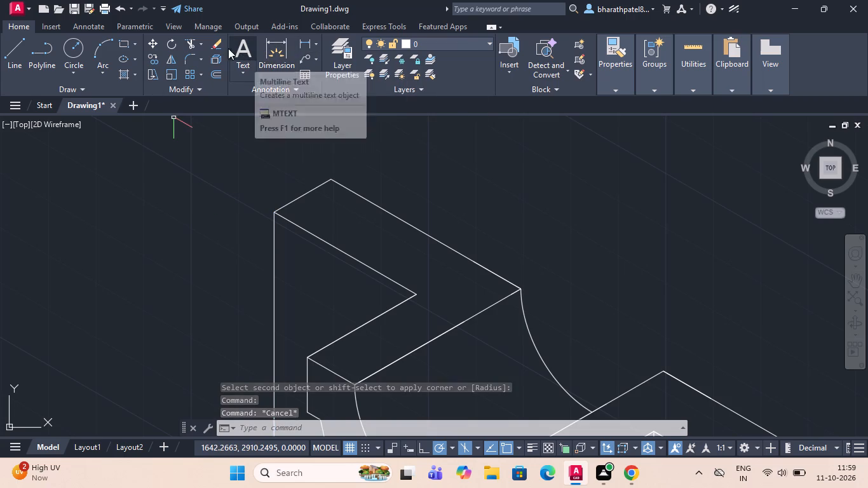
pyautogui.doubleClick(189, 60)
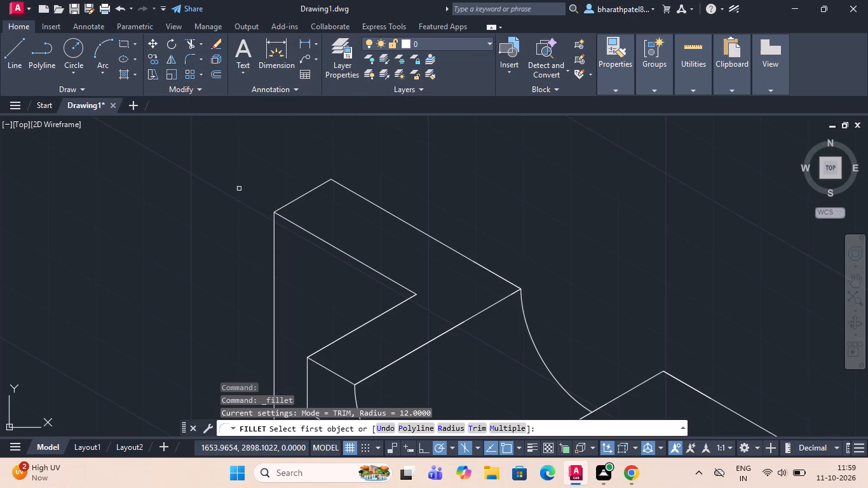
pyautogui.click(274, 252)
pyautogui.click(294, 224)
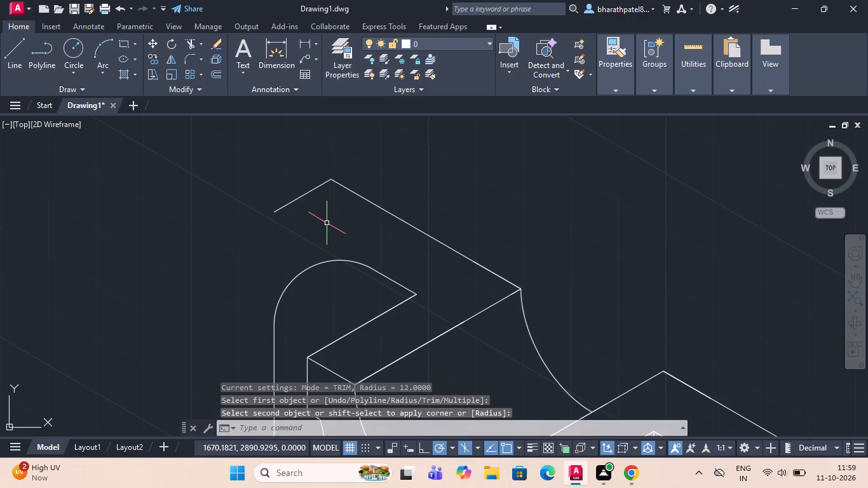
# Draw a vertical line about 13 units long downward from the far top corner of the wall's back face.
pyautogui.scroll(-4, 320, 218)
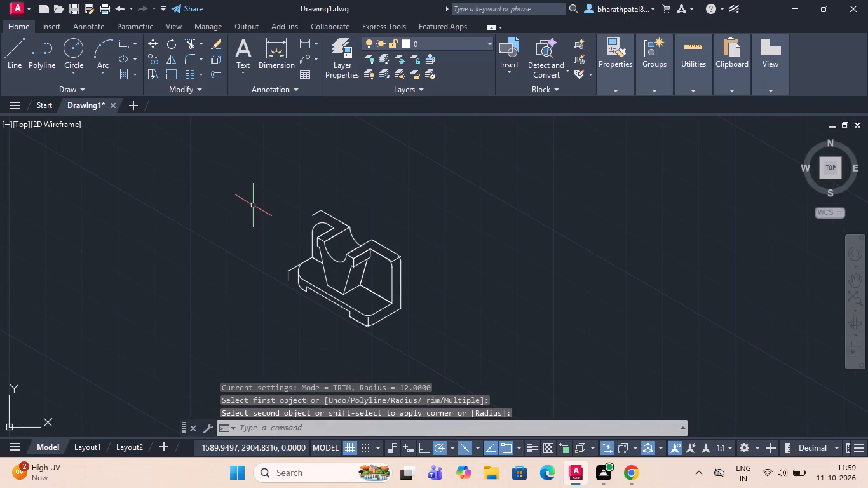
pyautogui.moveTo(19, 55); pyautogui.dragTo(25, 58)
pyautogui.scroll(2, 320, 232)
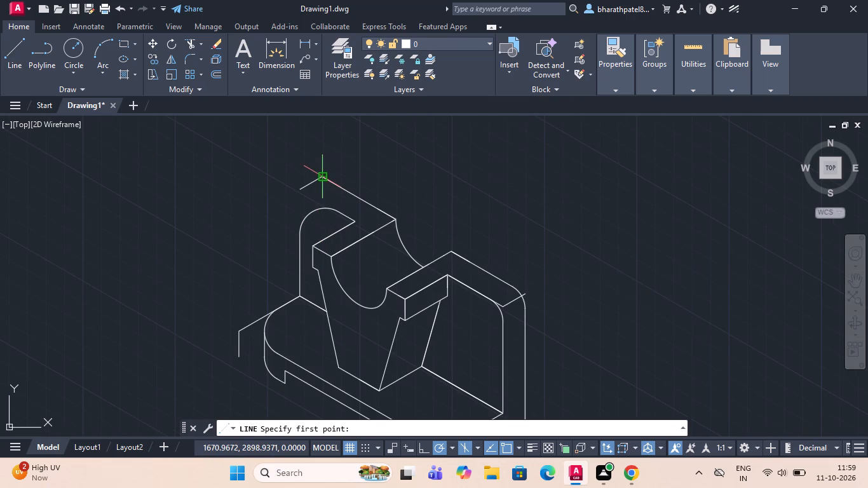
pyautogui.moveTo(325, 179); pyautogui.dragTo(325, 192)
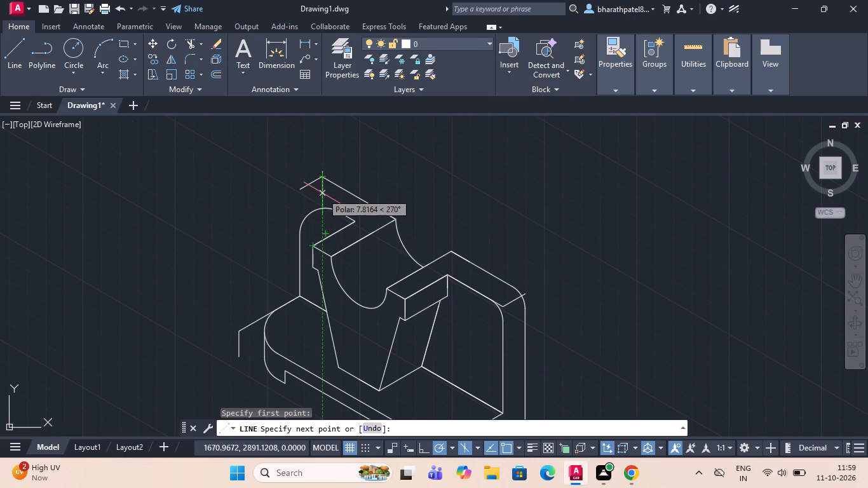
pyautogui.scroll(4, 322, 193)
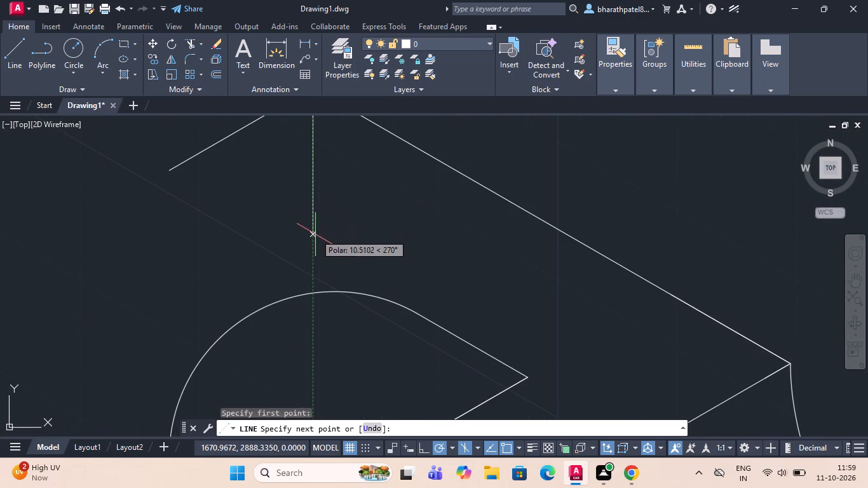
pyautogui.click(314, 271)
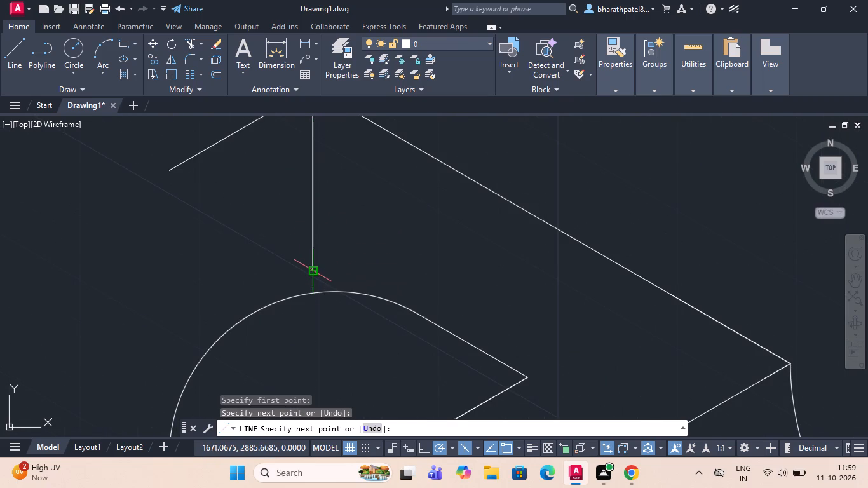
pyautogui.press('Escape')
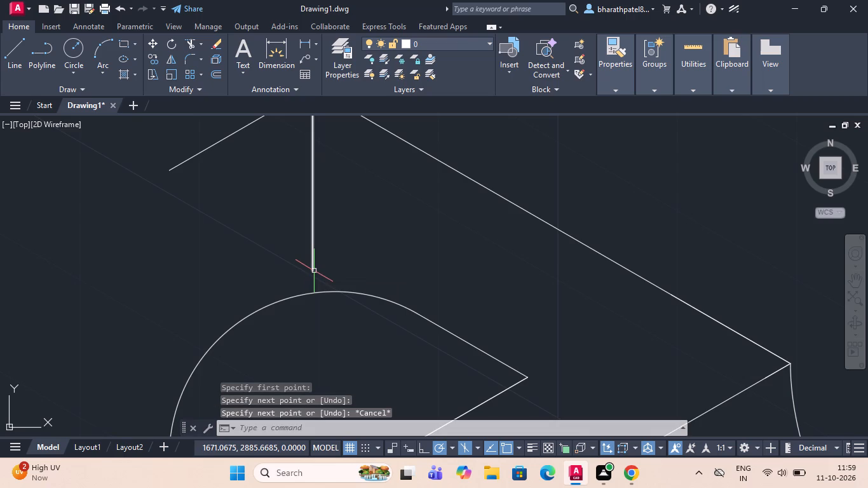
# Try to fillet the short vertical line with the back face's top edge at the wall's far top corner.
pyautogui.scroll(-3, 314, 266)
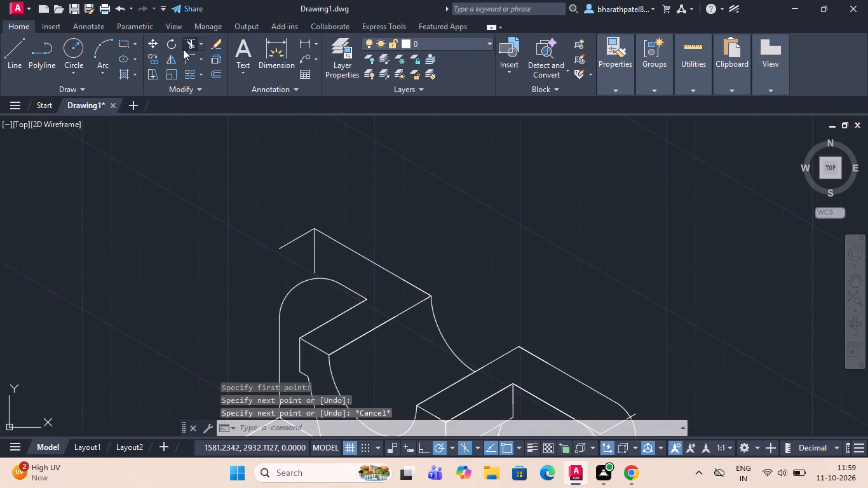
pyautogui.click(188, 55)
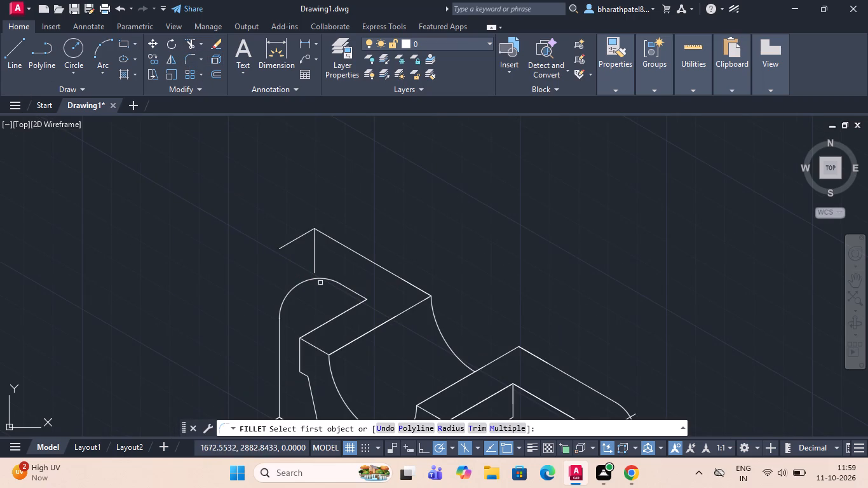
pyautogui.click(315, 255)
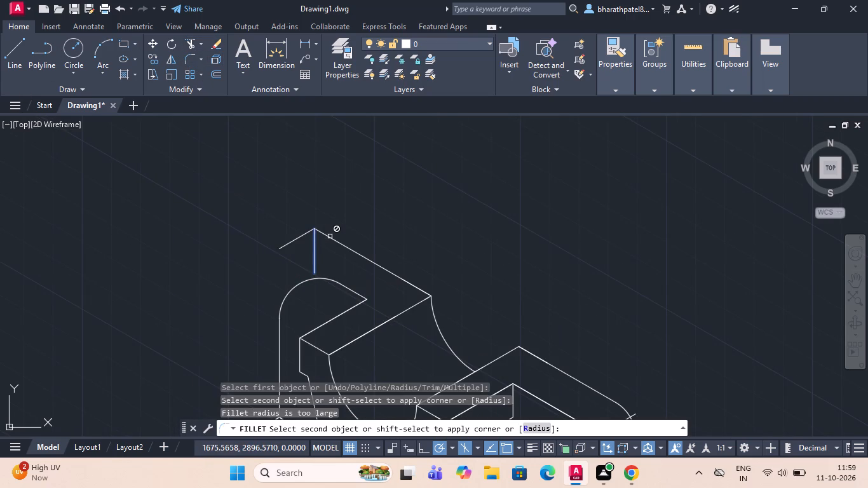
# Draw a vertical line about 57 units long downward from the far top corner of the wall's back face.
pyautogui.click(11, 43)
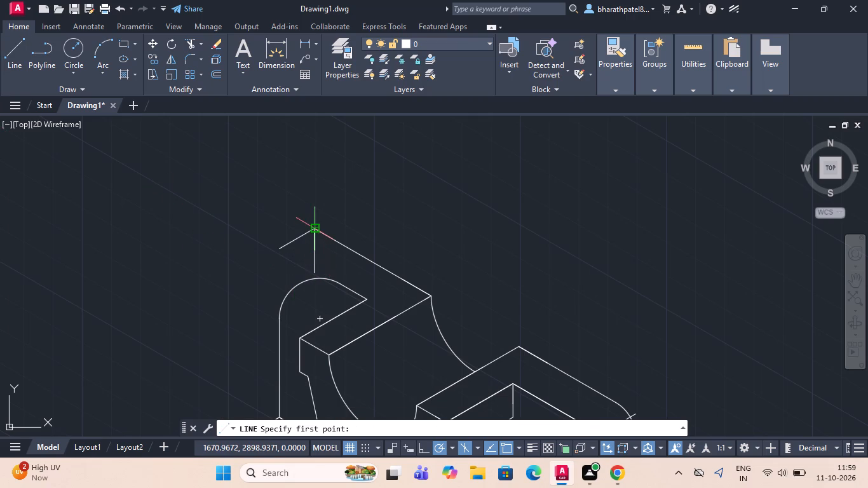
pyautogui.scroll(3, 316, 231)
pyautogui.click(299, 215)
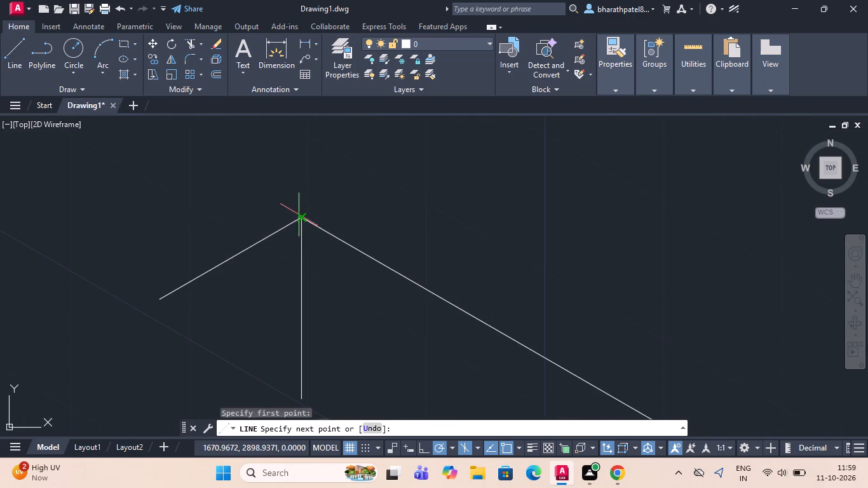
pyautogui.scroll(-5, 299, 214)
pyautogui.scroll(4, 288, 293)
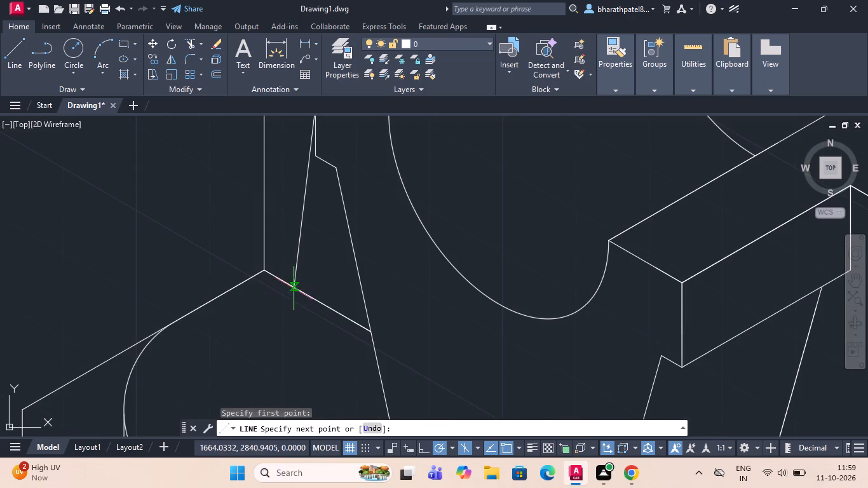
pyautogui.scroll(-1, 349, 281)
pyautogui.click(349, 281)
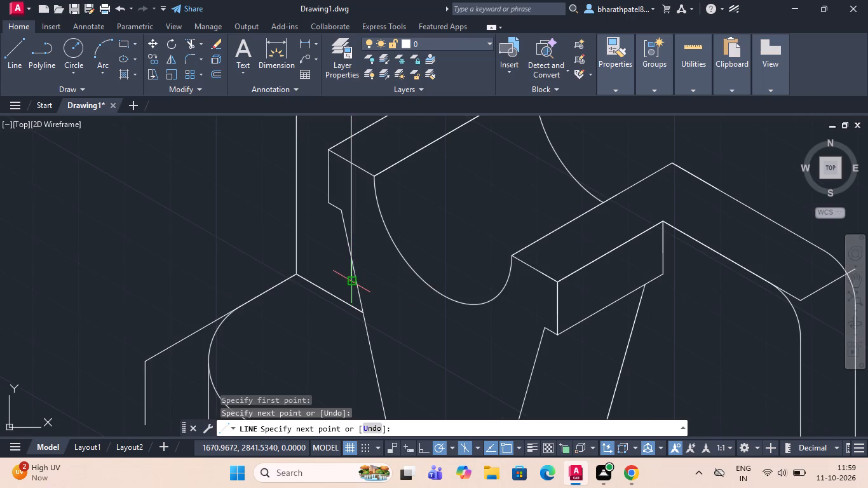
pyautogui.press('Escape')
# Fillet the far top corner of the wall's back face, between the long vertical line and top edge, with radius 12.
pyautogui.scroll(-3, 355, 280)
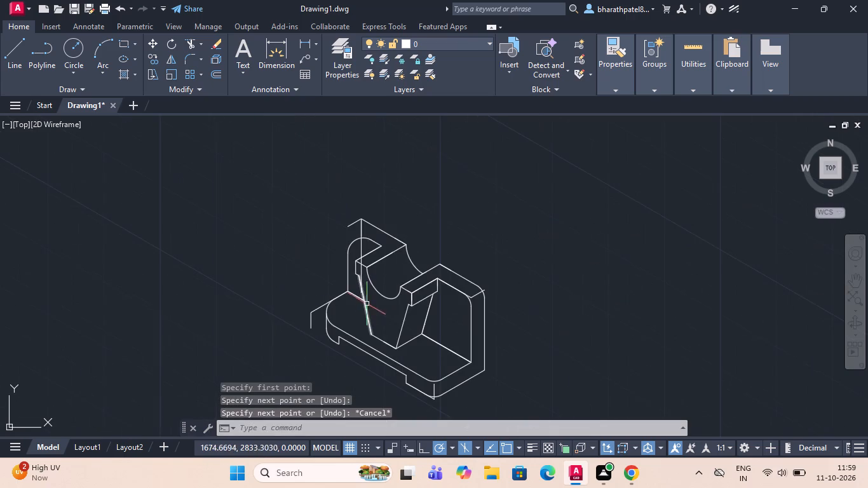
pyautogui.scroll(3, 393, 239)
pyautogui.scroll(-1, 393, 238)
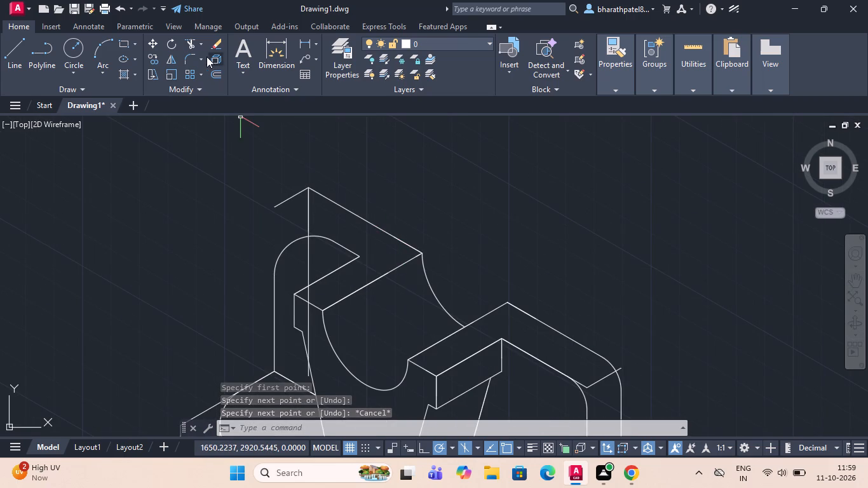
pyautogui.click(187, 52)
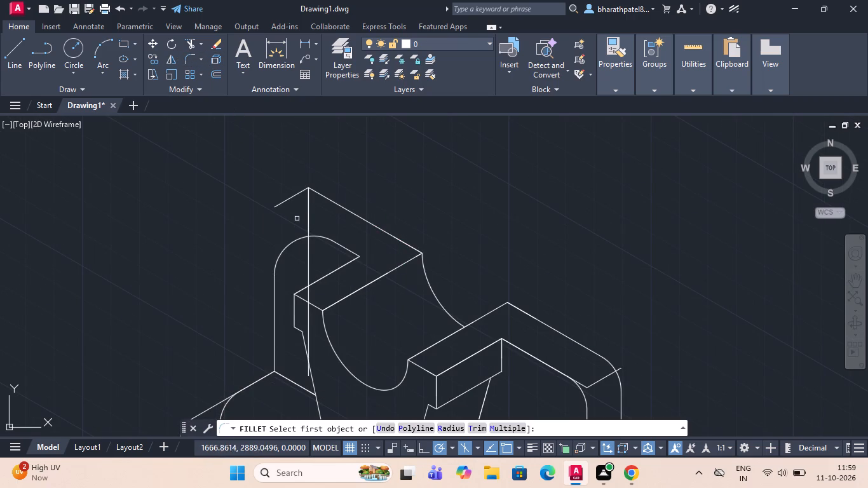
pyautogui.click(308, 211)
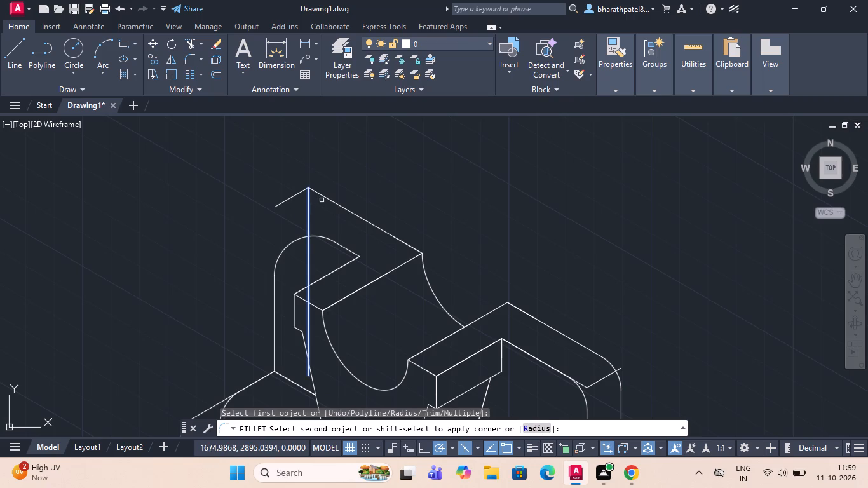
pyautogui.click(327, 199)
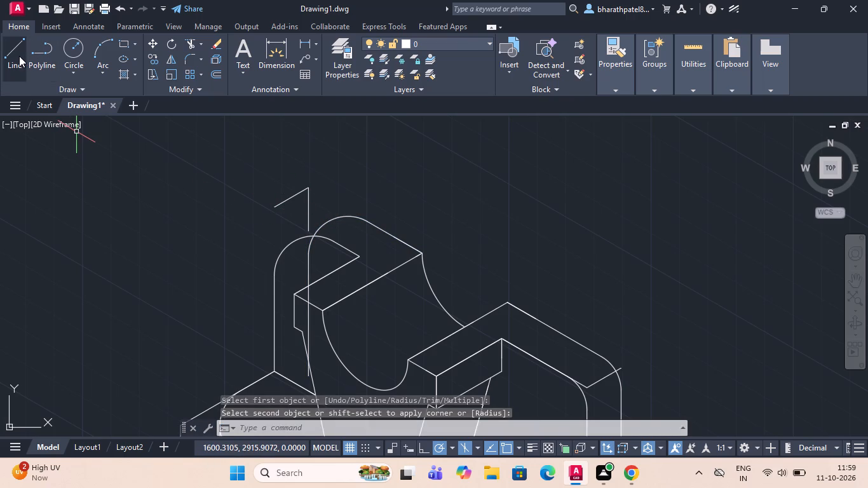
# Draw a connecting line from the back far-corner fillet arc's midpoint to the front arc, using a tangent snap at the front arc.
pyautogui.moveTo(18, 56); pyautogui.dragTo(24, 62)
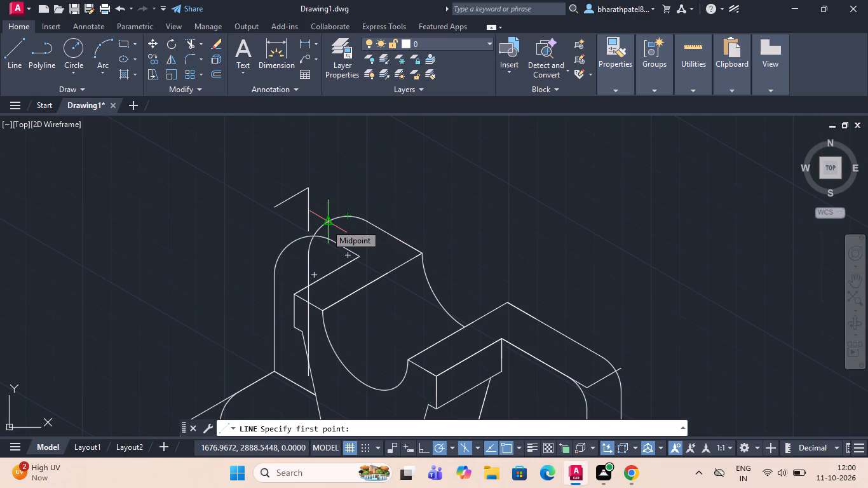
pyautogui.click(327, 224)
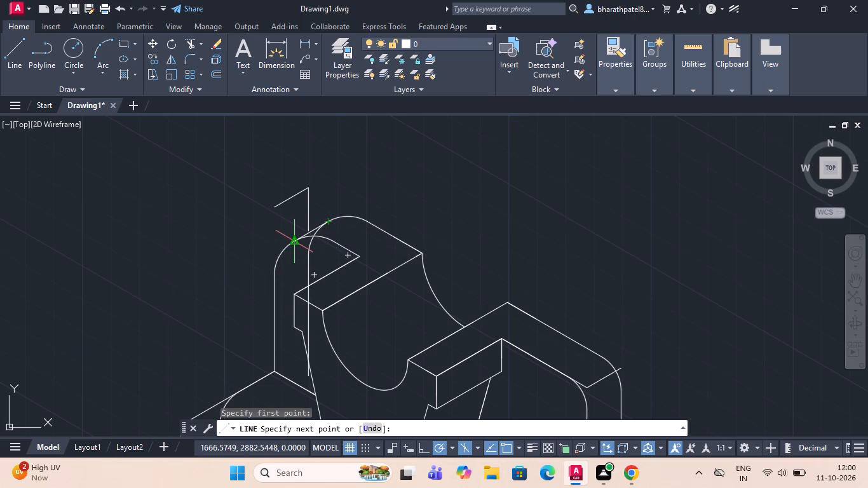
pyautogui.write('TA')
pyautogui.press('n')
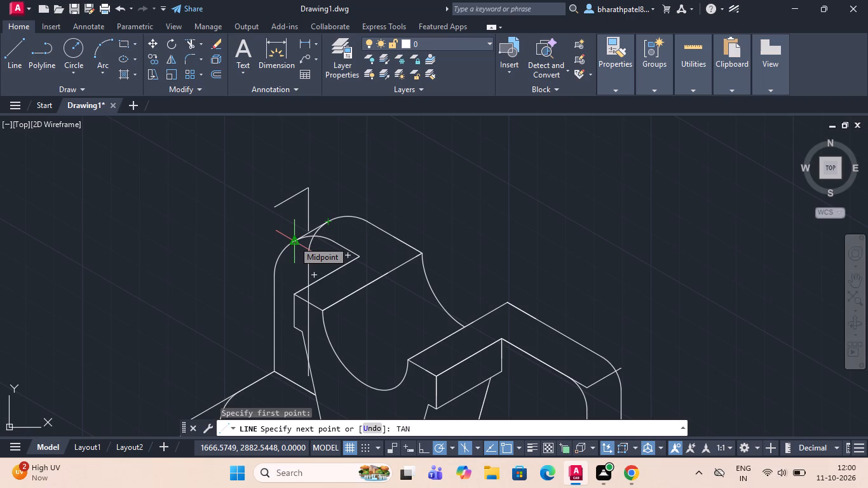
pyautogui.press('Return')
pyautogui.click(294, 241)
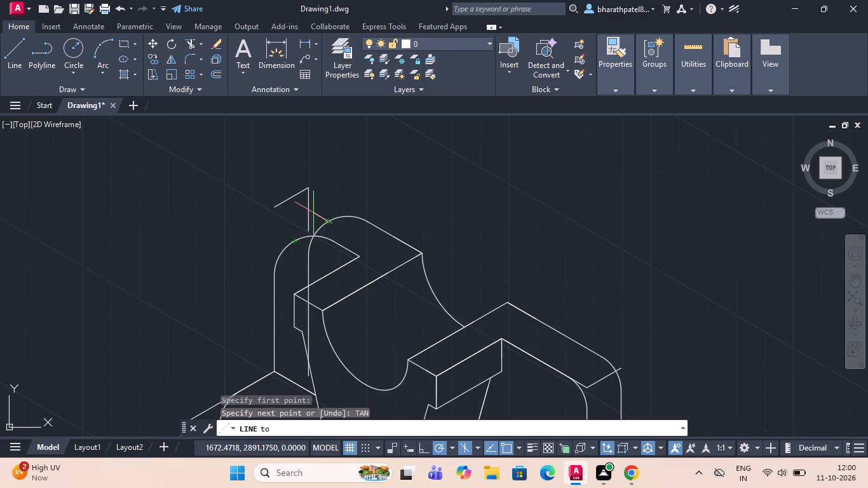
pyautogui.click(294, 241)
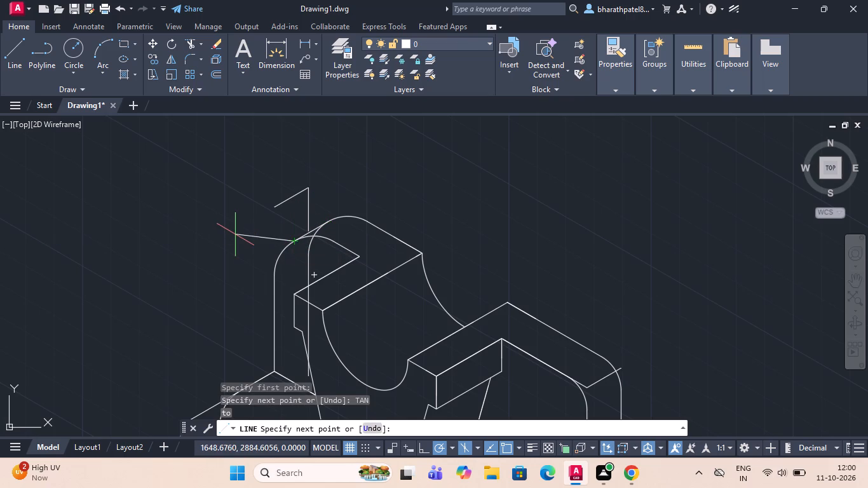
pyautogui.press('Escape')
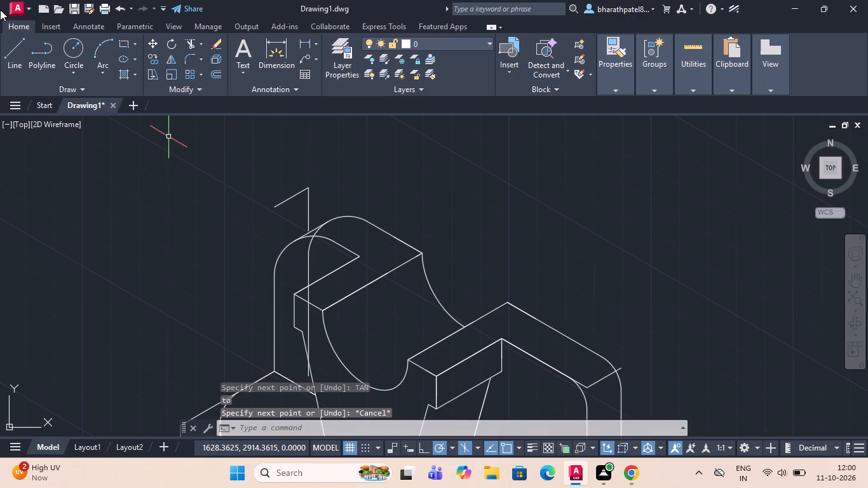
# Draw a second line over the connecting line, from the front fillet arc's midpoint to the back arc, using a tangent snap.
pyautogui.moveTo(8, 42); pyautogui.dragTo(37, 65)
pyautogui.scroll(4, 289, 240)
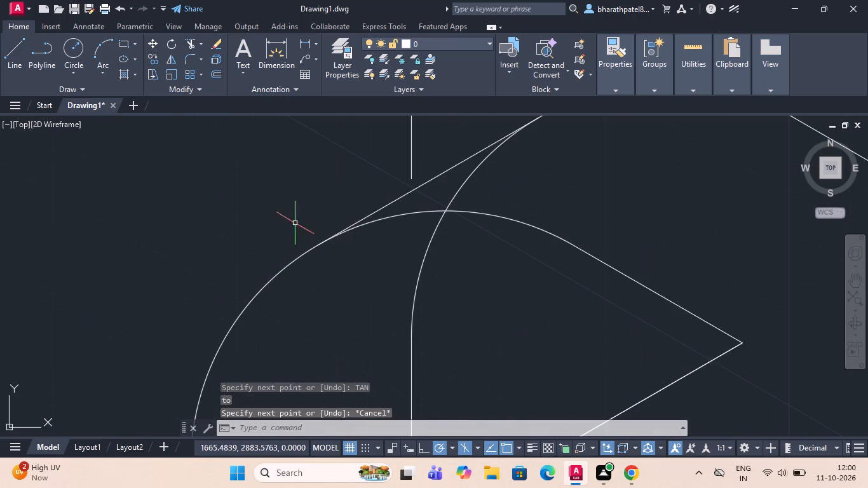
pyautogui.moveTo(15, 43); pyautogui.dragTo(47, 58)
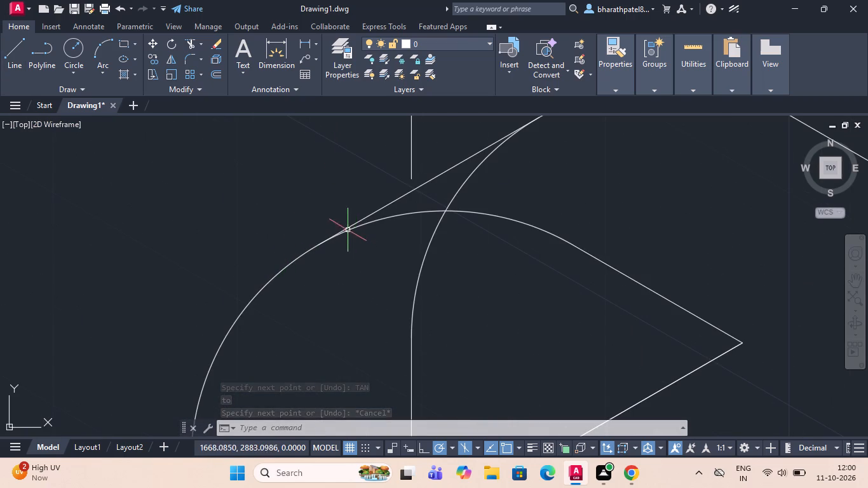
pyautogui.click(17, 46)
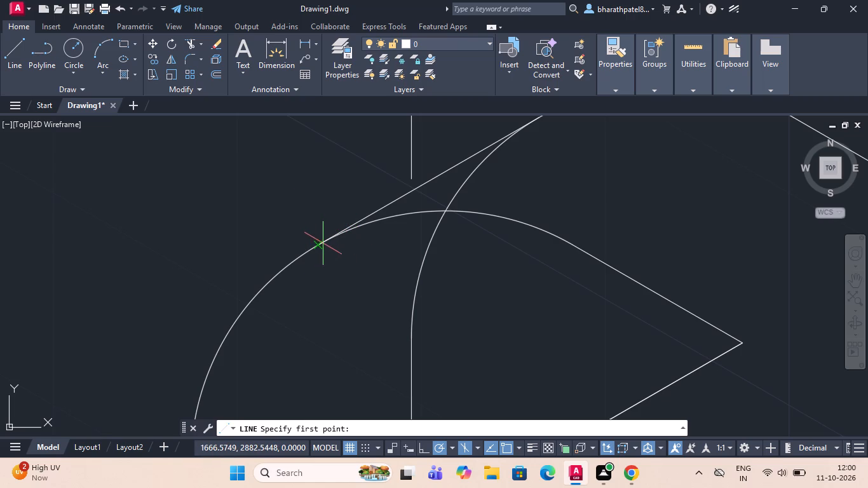
pyautogui.click(316, 246)
pyautogui.scroll(-5, 316, 243)
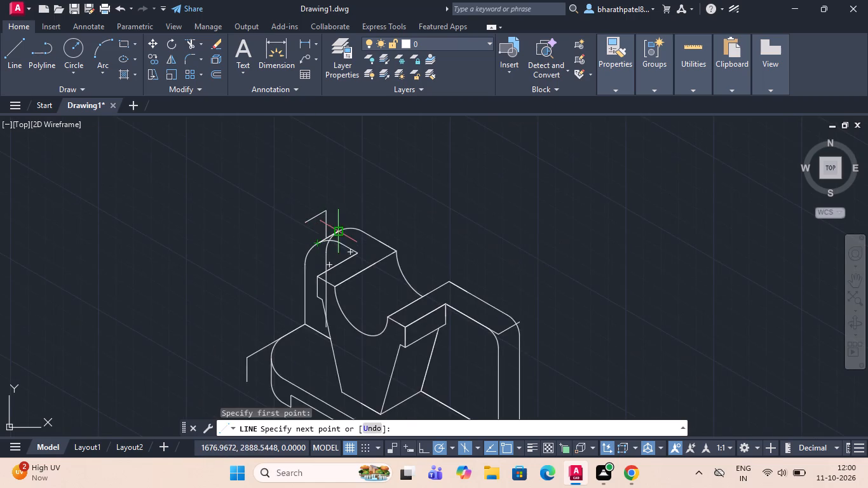
pyautogui.scroll(4, 336, 230)
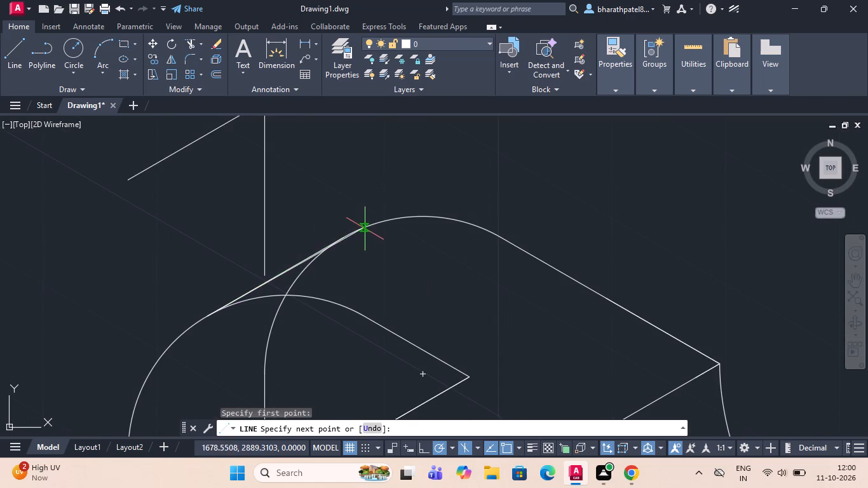
pyautogui.write('TA')
pyautogui.press('n')
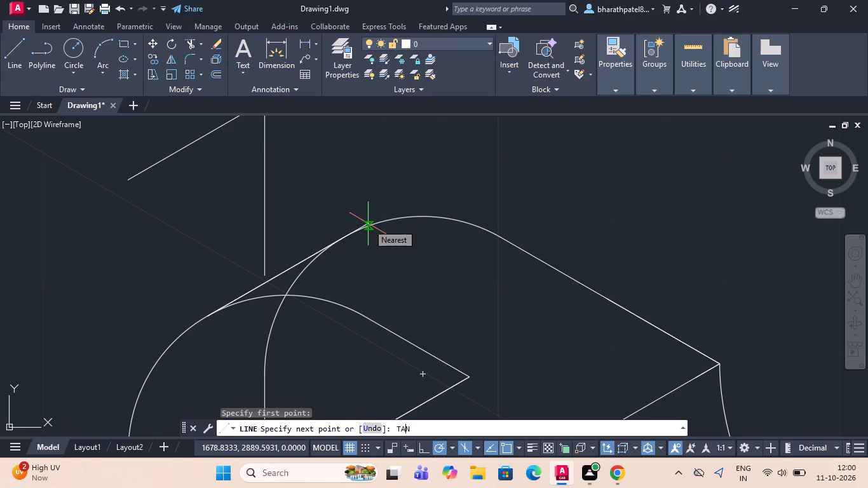
pyautogui.press('Return')
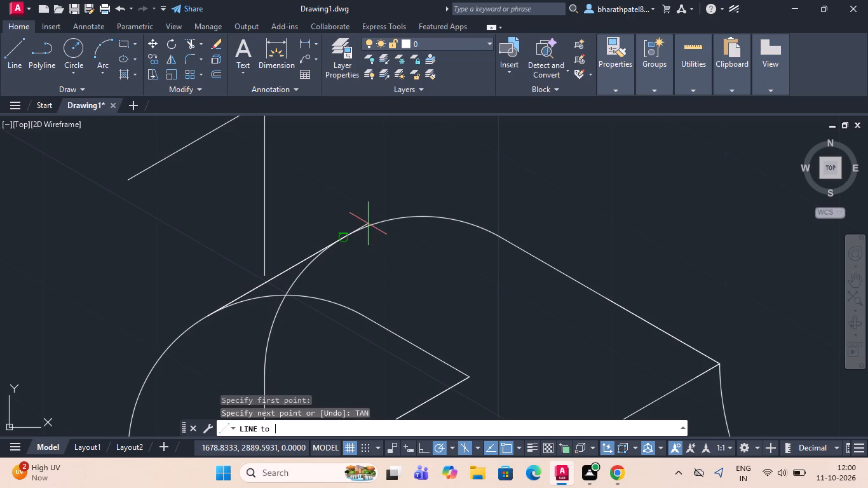
pyautogui.click(340, 241)
pyautogui.press('Escape')
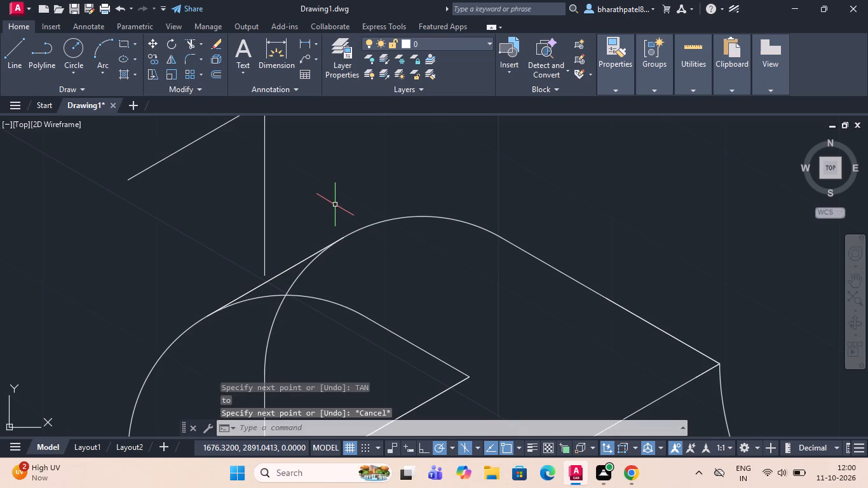
# Trim away the hidden part of the back fillet arc and the vertical line beneath it at the wall's far top corner.
pyautogui.scroll(-2, 332, 202)
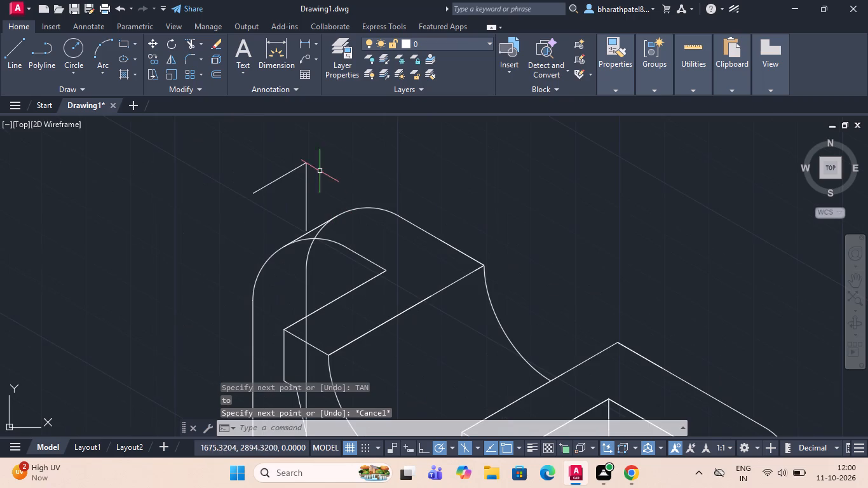
pyautogui.click(192, 39)
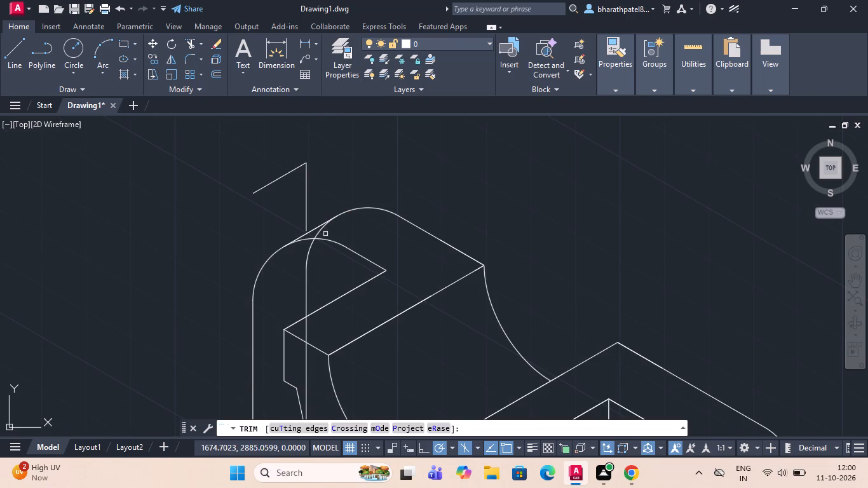
pyautogui.click(323, 229)
pyautogui.scroll(2, 322, 231)
pyautogui.scroll(-1, 322, 232)
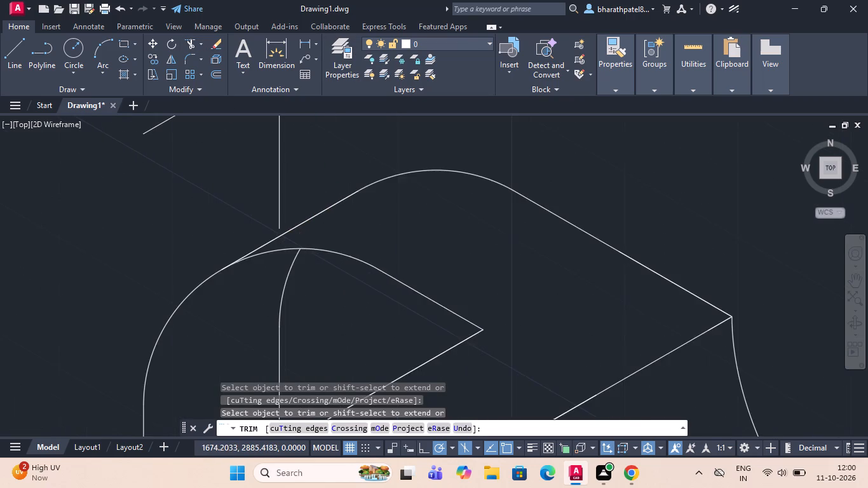
pyautogui.scroll(-1, 322, 232)
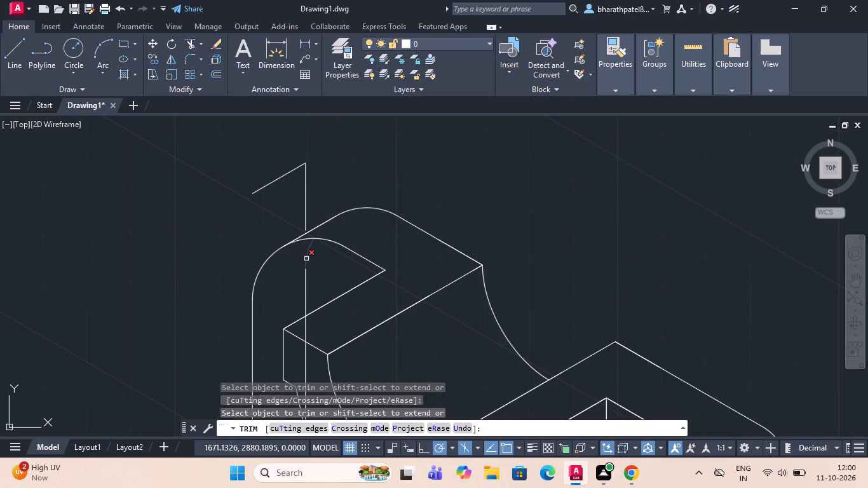
pyautogui.click(306, 256)
pyautogui.click(304, 277)
pyautogui.scroll(-2, 304, 277)
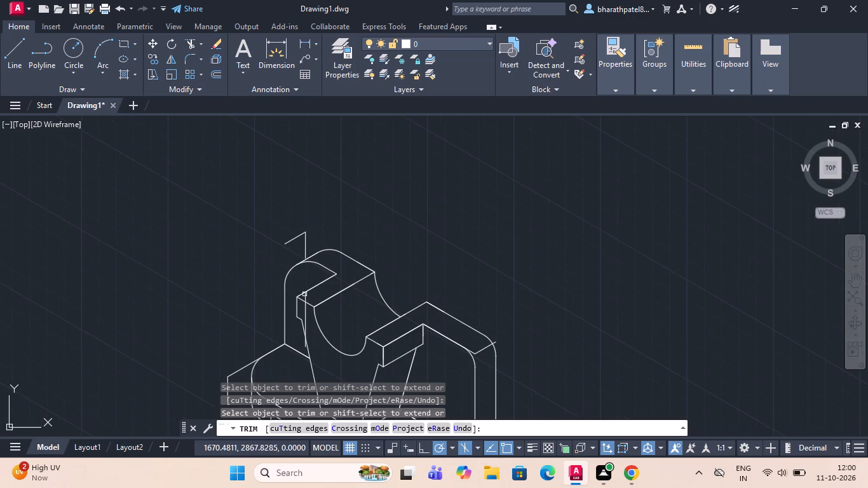
pyautogui.scroll(4, 304, 339)
pyautogui.click(306, 365)
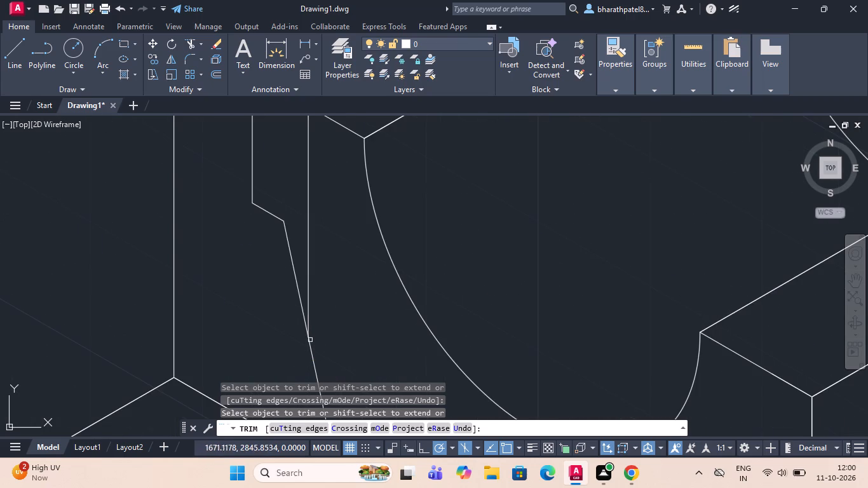
pyautogui.click(309, 263)
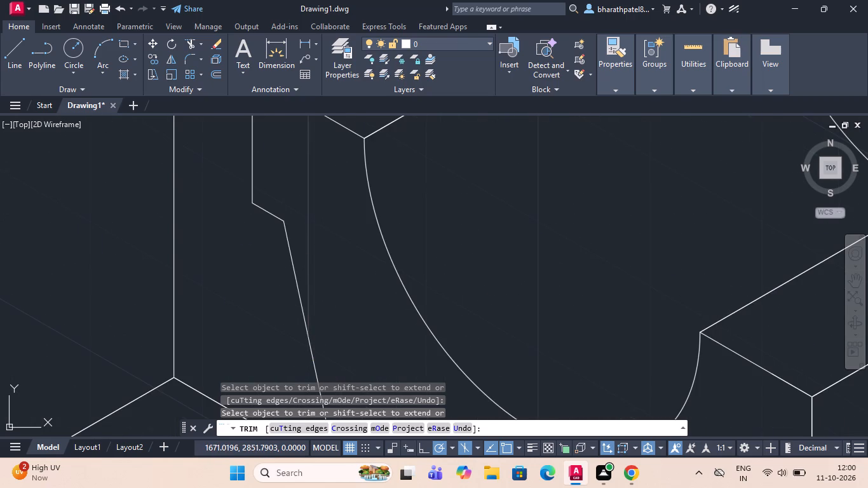
# Trim away the leftover connecting line and the front edge's overshoot at the wall's other rounded top corner.
pyautogui.scroll(-5, 308, 263)
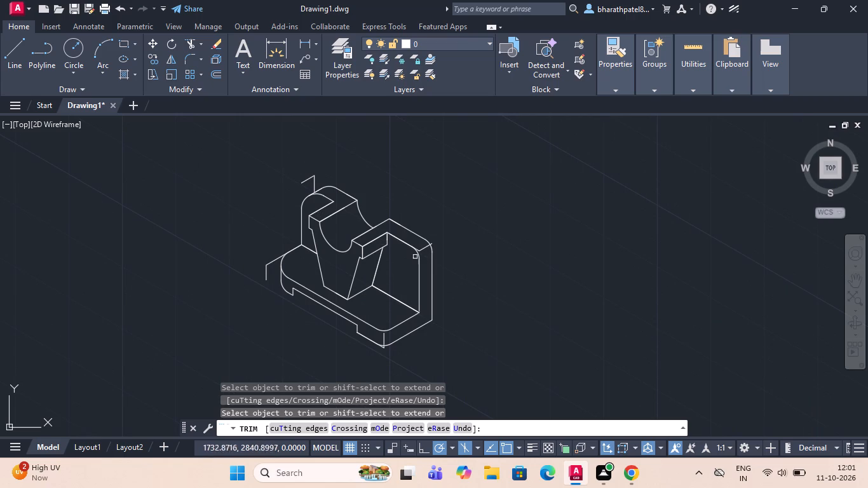
pyautogui.scroll(3, 431, 252)
pyautogui.click(399, 232)
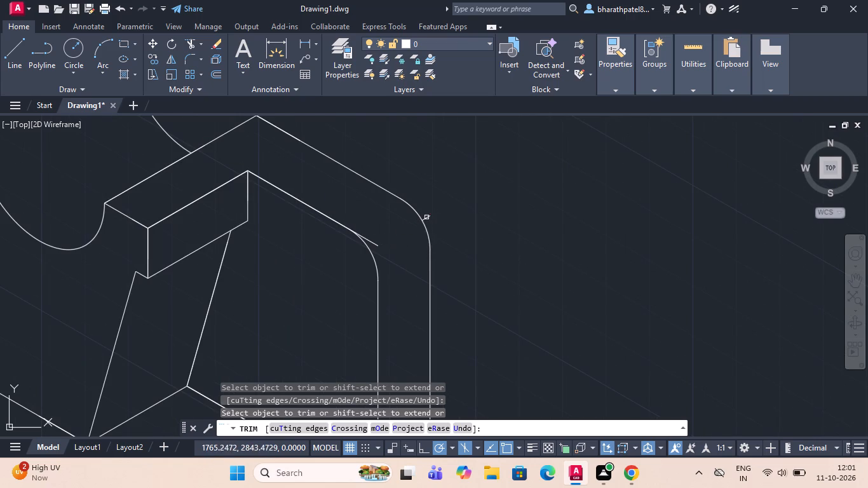
pyautogui.click(428, 217)
pyautogui.click(377, 245)
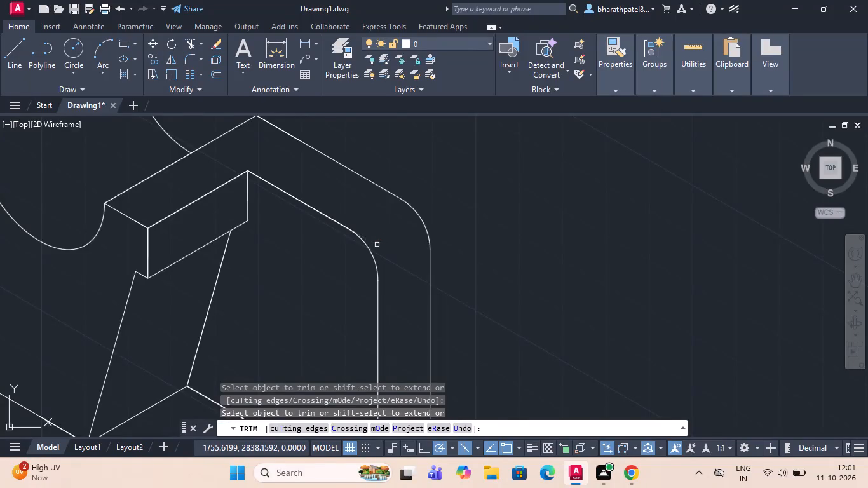
pyautogui.scroll(-2, 377, 243)
pyautogui.scroll(6, 377, 242)
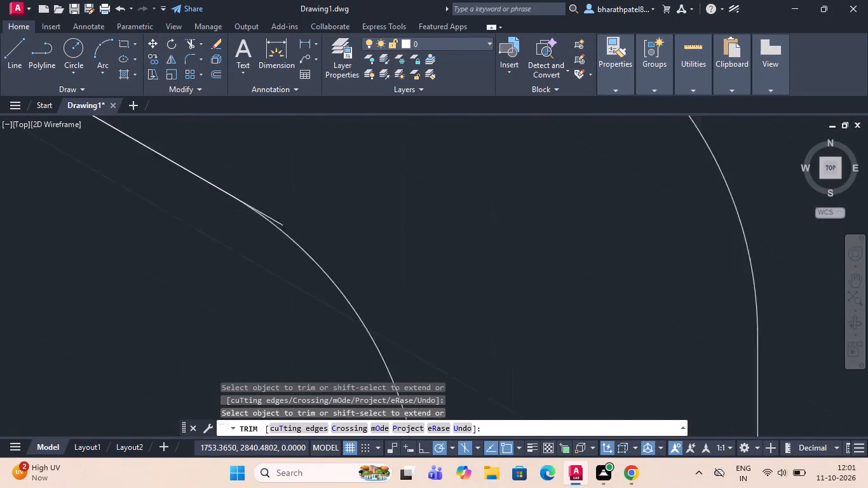
pyautogui.scroll(2, 342, 224)
pyautogui.click(185, 227)
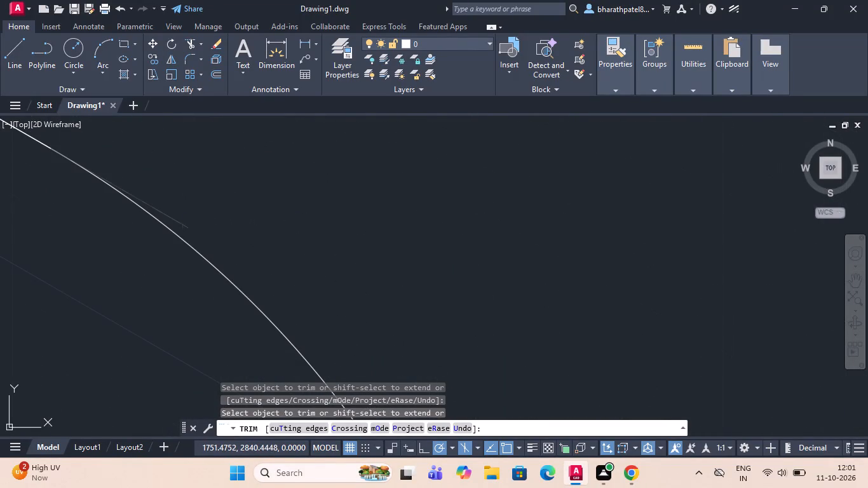
pyautogui.scroll(-11, 247, 207)
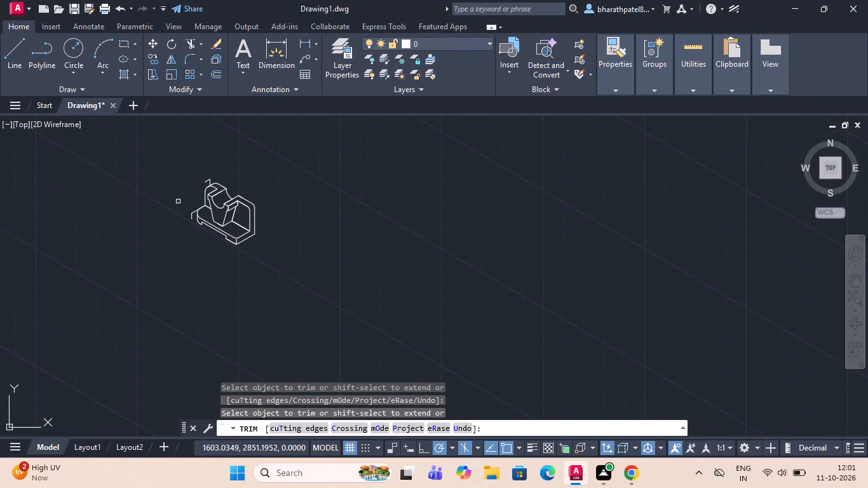
pyautogui.scroll(3, 178, 194)
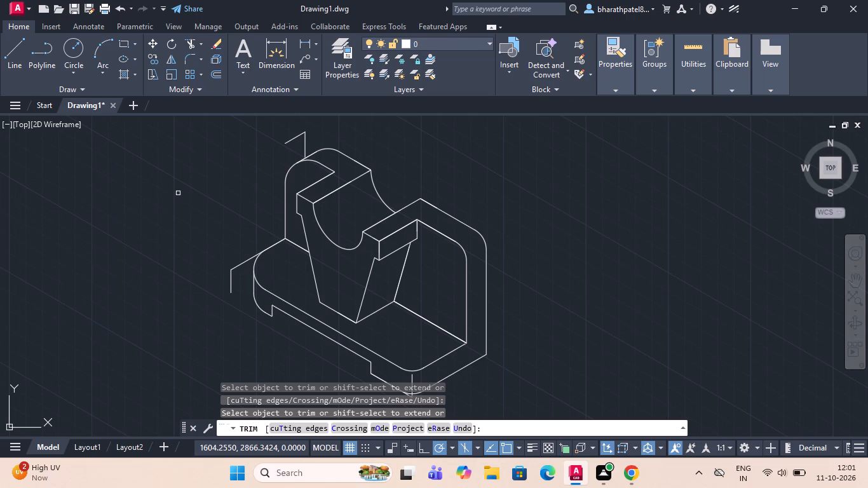
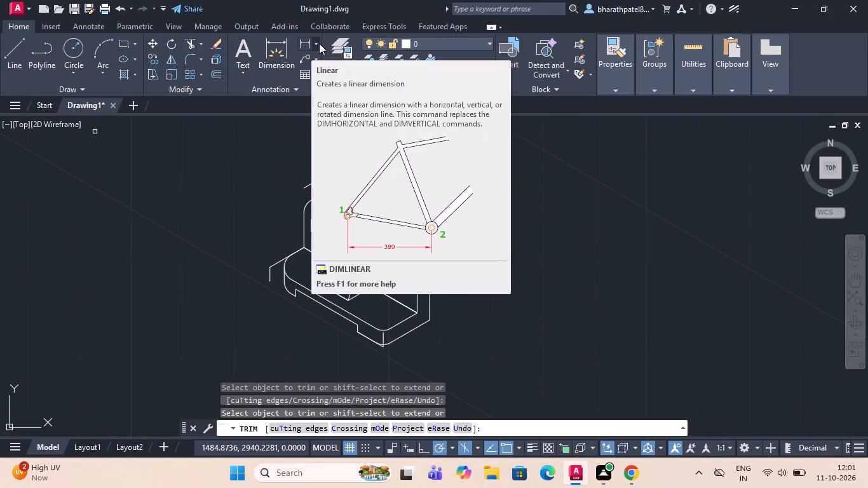
# Add an aligned dimension for the recess length along the base's long front edge, placed just outside that edge.
pyautogui.click(319, 43)
pyautogui.click(330, 97)
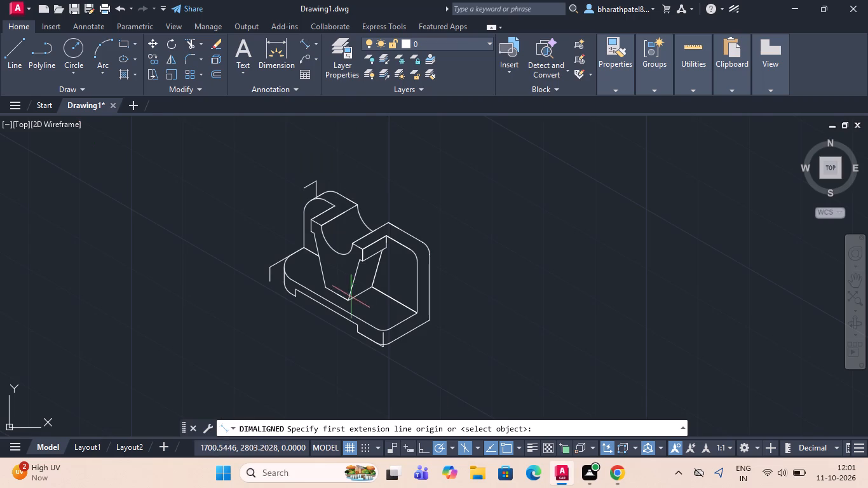
pyautogui.scroll(3, 344, 296)
pyautogui.scroll(-3, 344, 296)
pyautogui.scroll(2, 294, 373)
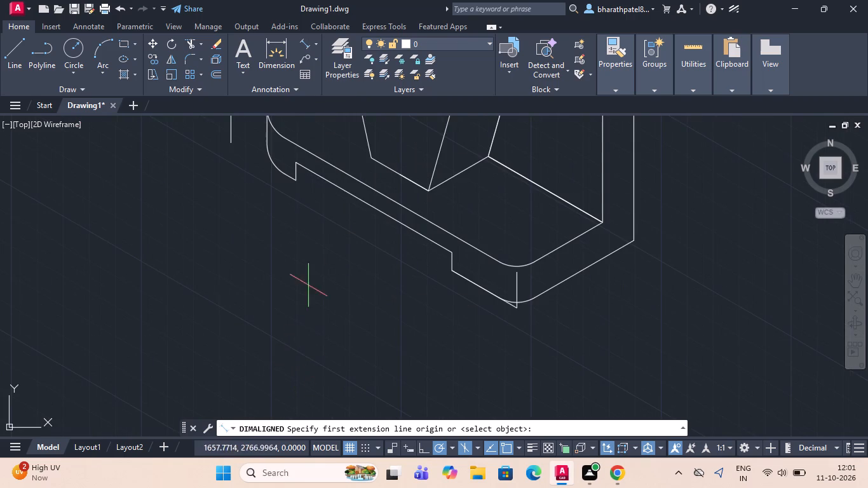
pyautogui.click(297, 176)
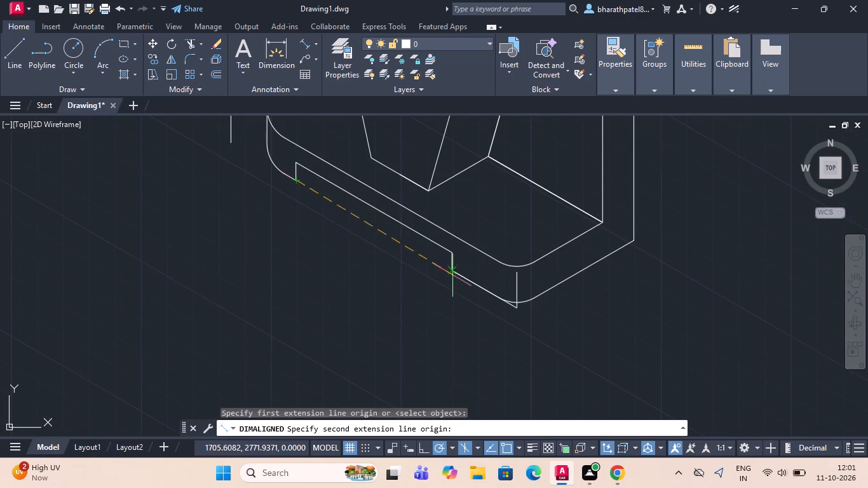
pyautogui.scroll(3, 452, 274)
pyautogui.moveTo(449, 258); pyautogui.dragTo(449, 270)
pyautogui.scroll(-2, 391, 341)
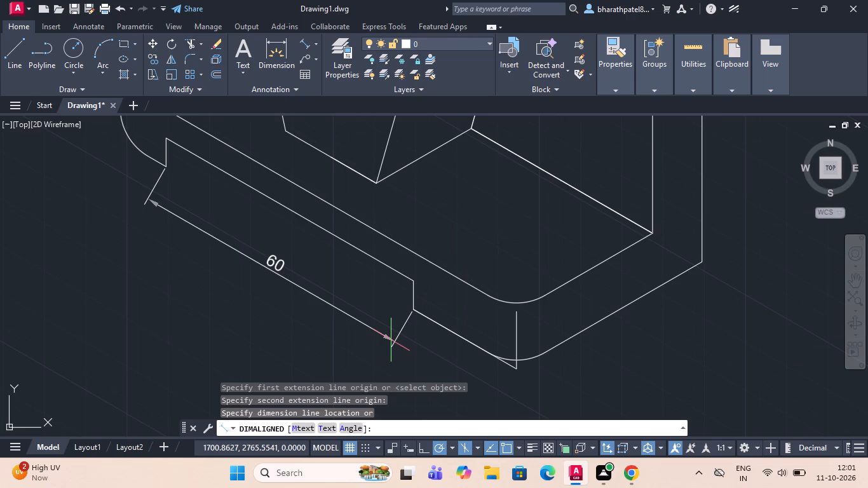
pyautogui.click(391, 339)
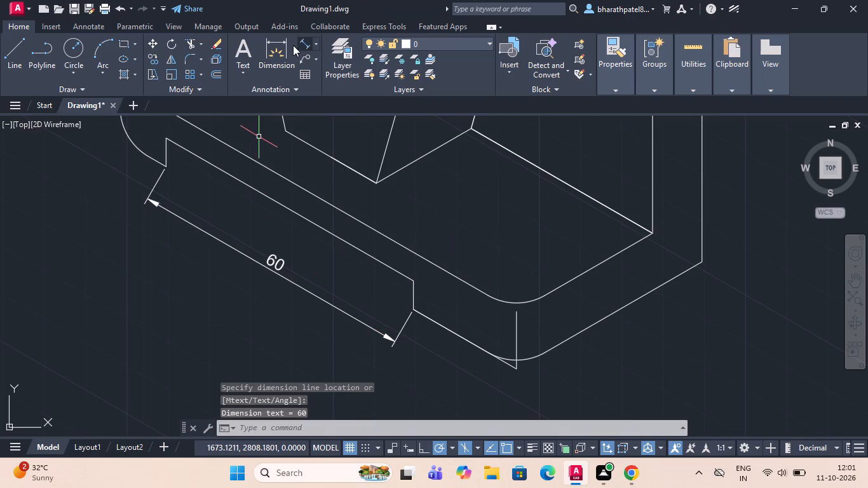
# Add an aligned dimension for the base's full length, from the unrounded outer corner to the front corner, outside the recess dimension.
pyautogui.click(306, 45)
pyautogui.scroll(-2, 410, 204)
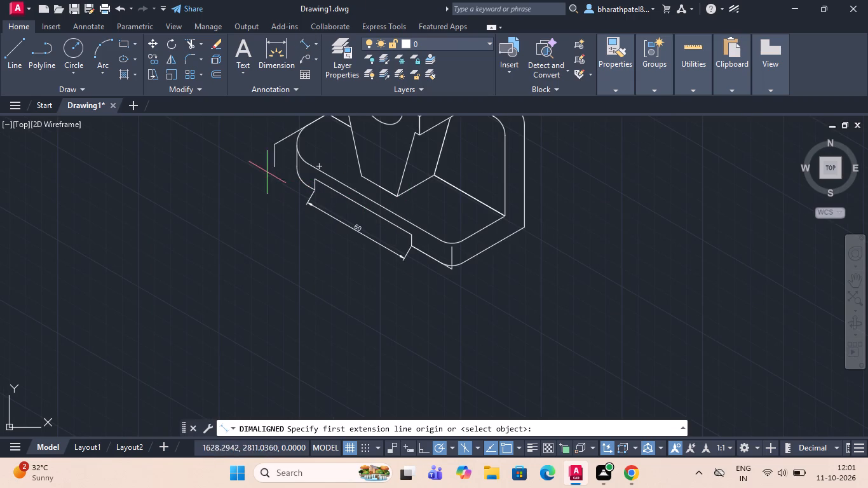
pyautogui.scroll(3, 275, 166)
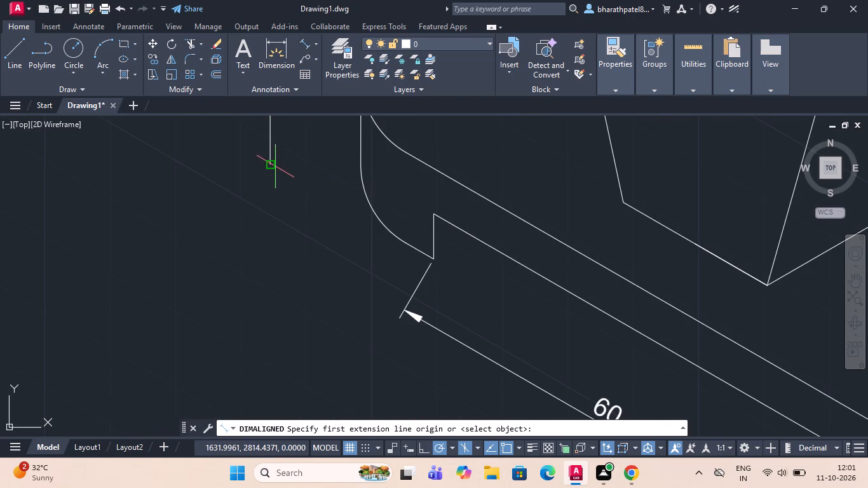
pyautogui.click(271, 167)
pyautogui.scroll(-4, 271, 167)
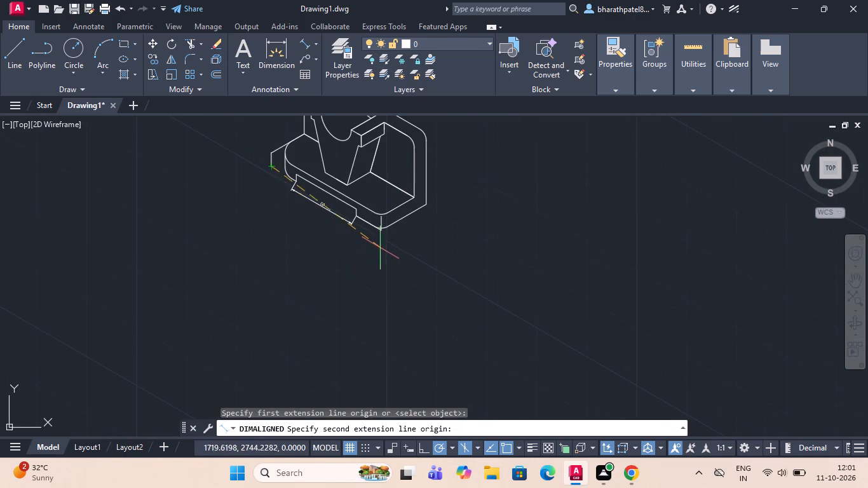
pyautogui.scroll(4, 381, 247)
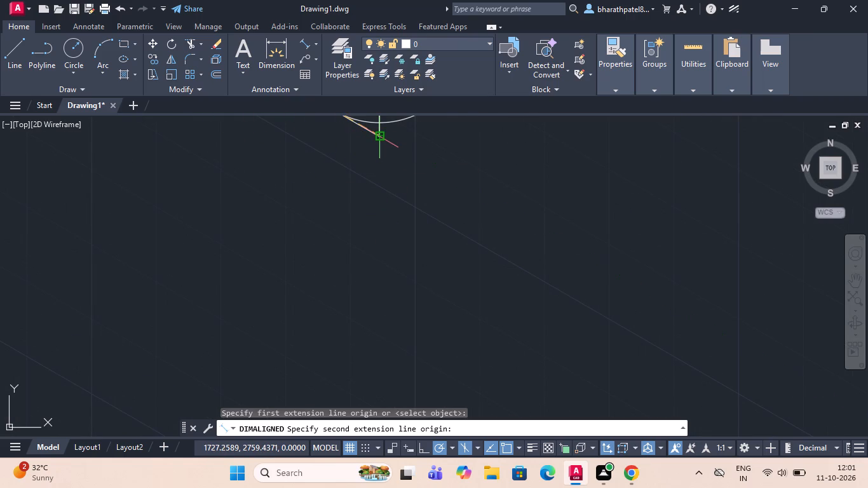
pyautogui.scroll(-3, 423, 316)
pyautogui.scroll(3, 423, 292)
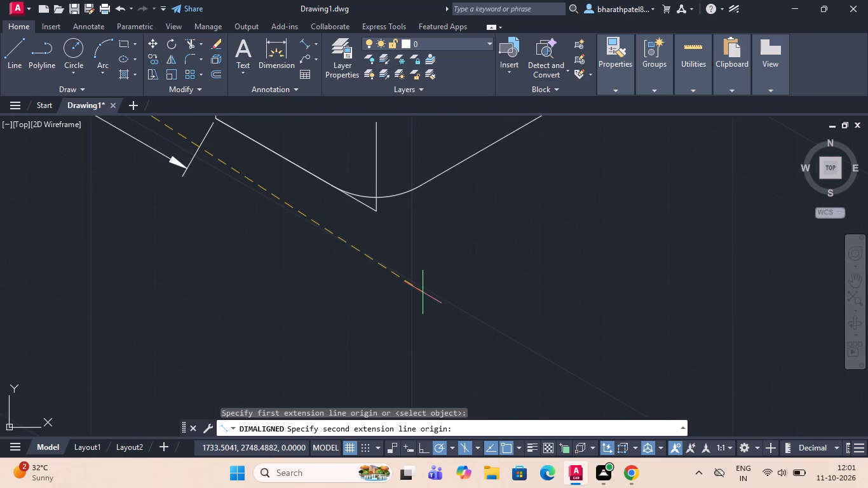
pyautogui.click(376, 209)
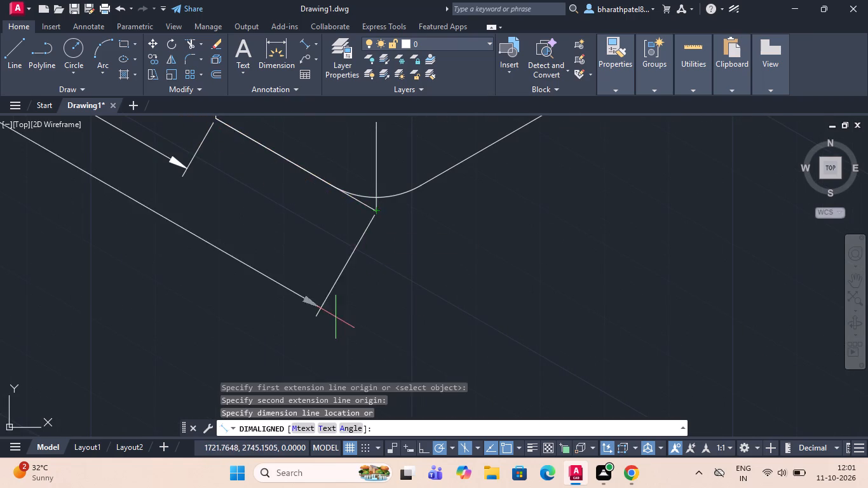
pyautogui.scroll(-4, 336, 318)
pyautogui.click(336, 320)
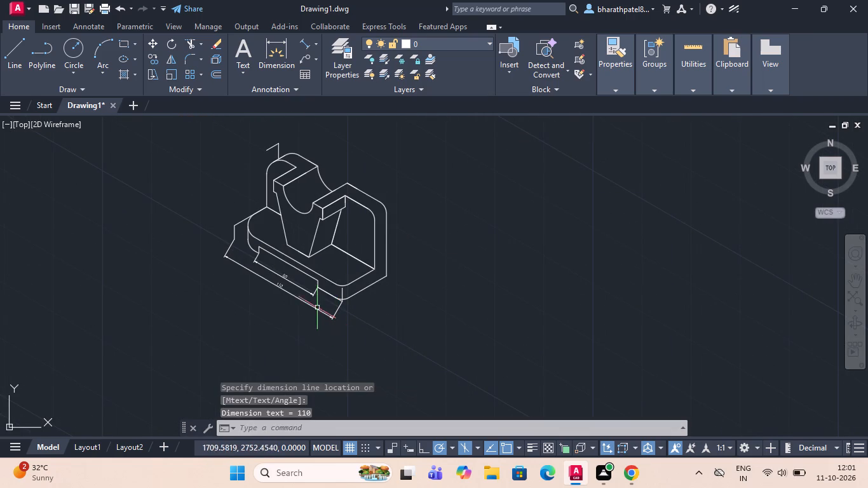
# Add an aligned dimension for the base's short side, from the front corner to the foot of the upright wall's outer edge.
pyautogui.scroll(3, 276, 287)
pyautogui.scroll(-3, 276, 287)
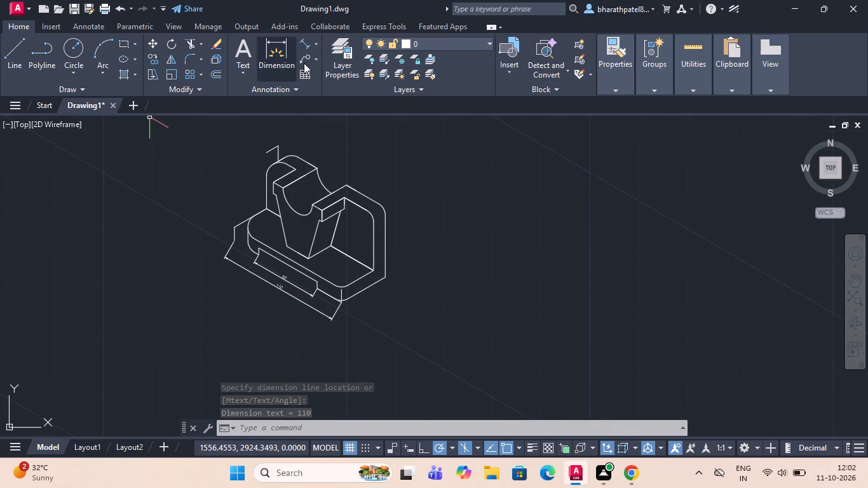
pyautogui.moveTo(305, 44); pyautogui.dragTo(308, 58)
pyautogui.scroll(3, 369, 269)
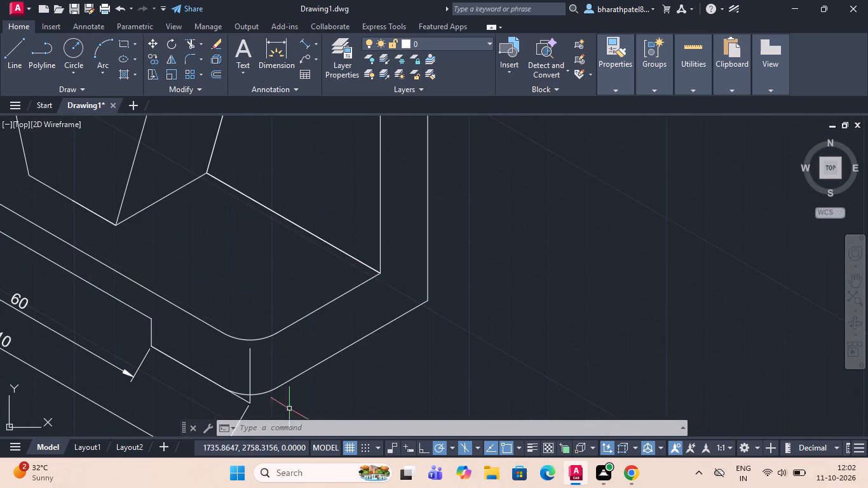
pyautogui.scroll(-2, 260, 384)
pyautogui.scroll(4, 247, 411)
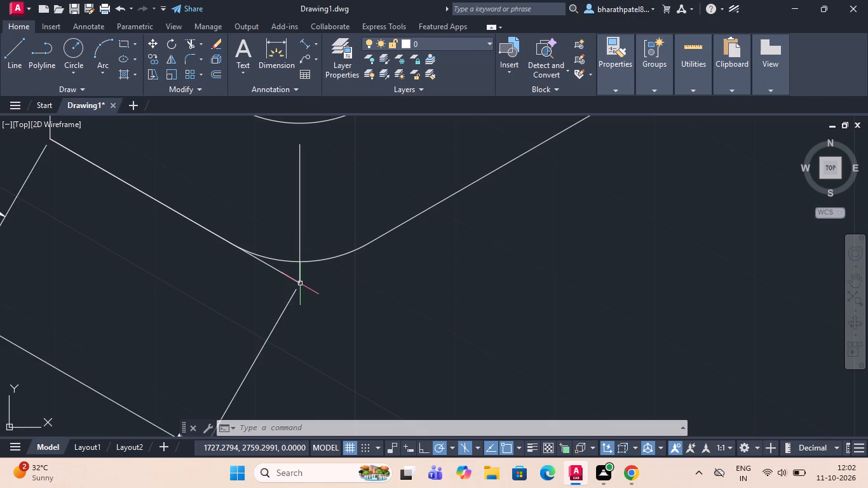
pyautogui.click(303, 43)
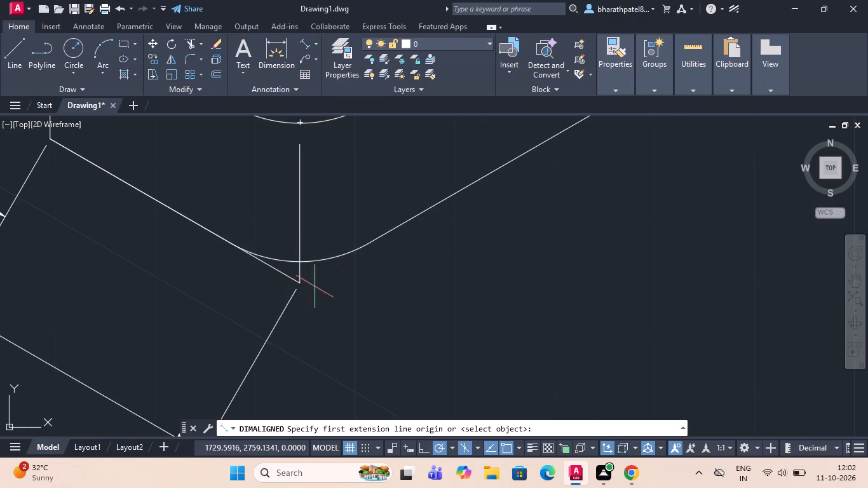
pyautogui.click(301, 280)
pyautogui.scroll(-4, 301, 282)
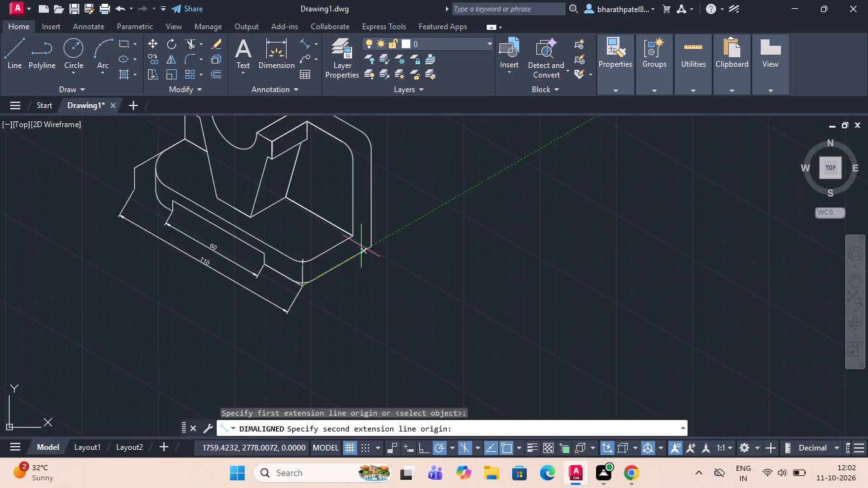
pyautogui.scroll(3, 363, 240)
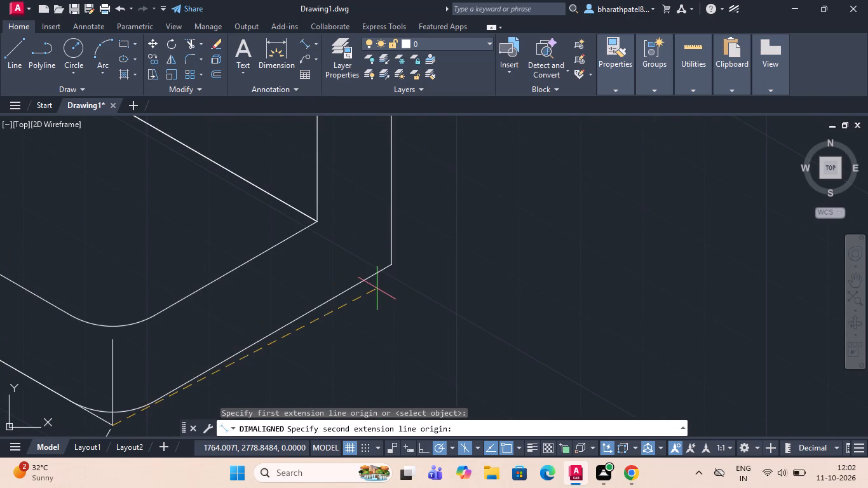
pyautogui.scroll(4, 377, 288)
pyautogui.scroll(-3, 424, 197)
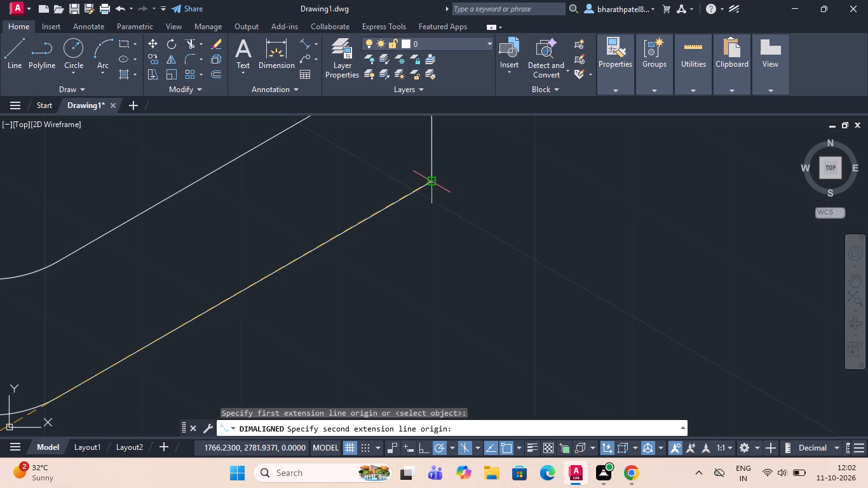
pyautogui.click(435, 179)
pyautogui.scroll(-2, 480, 262)
pyautogui.click(481, 260)
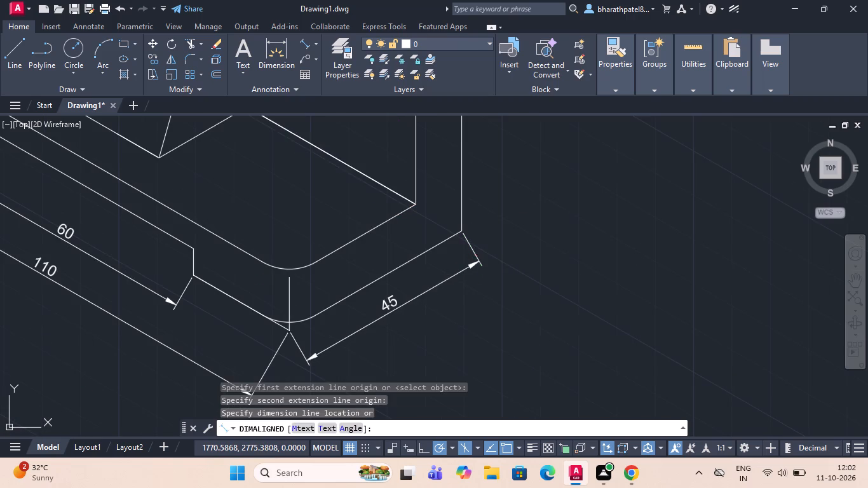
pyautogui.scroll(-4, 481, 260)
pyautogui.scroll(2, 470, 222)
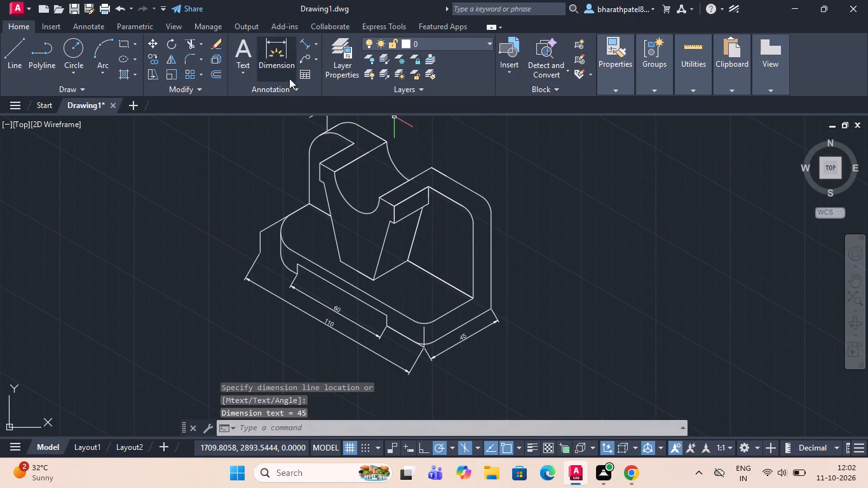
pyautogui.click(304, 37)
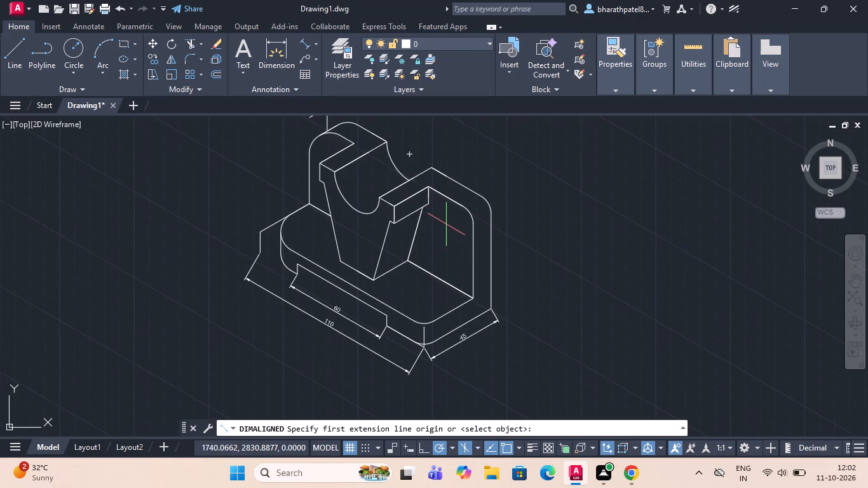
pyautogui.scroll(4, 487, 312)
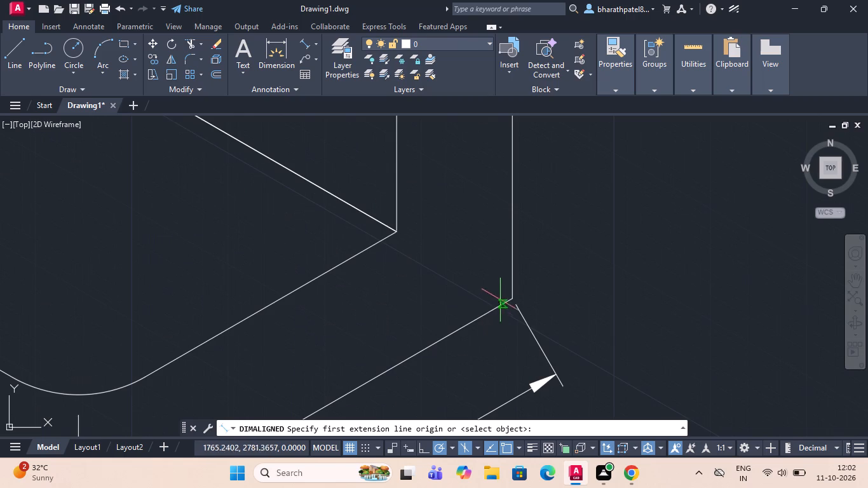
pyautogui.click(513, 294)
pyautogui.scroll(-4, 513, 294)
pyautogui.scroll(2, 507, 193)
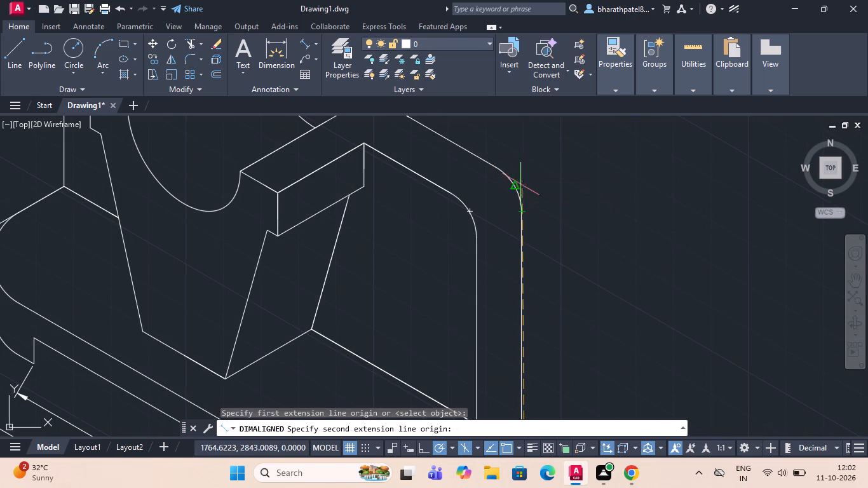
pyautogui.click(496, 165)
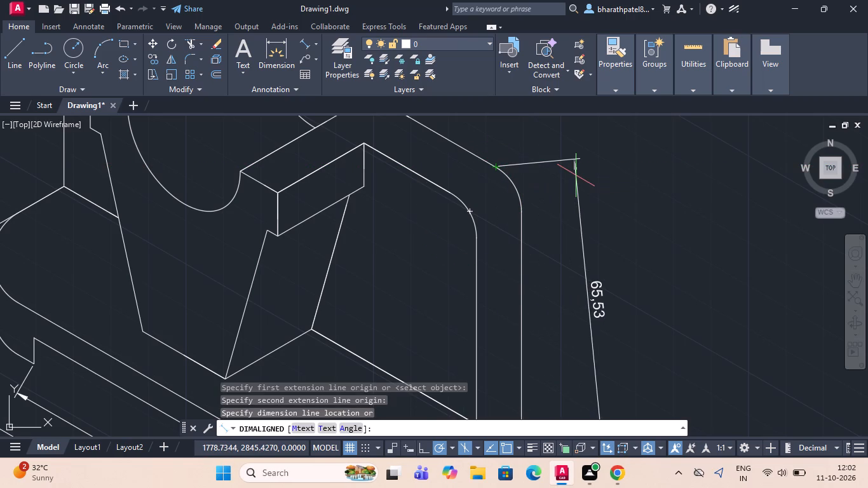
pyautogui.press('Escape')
# Draw a construction line from the upright wall's top corner along its sloping top edge, extending well past the rounded corner.
pyautogui.scroll(-2, 588, 122)
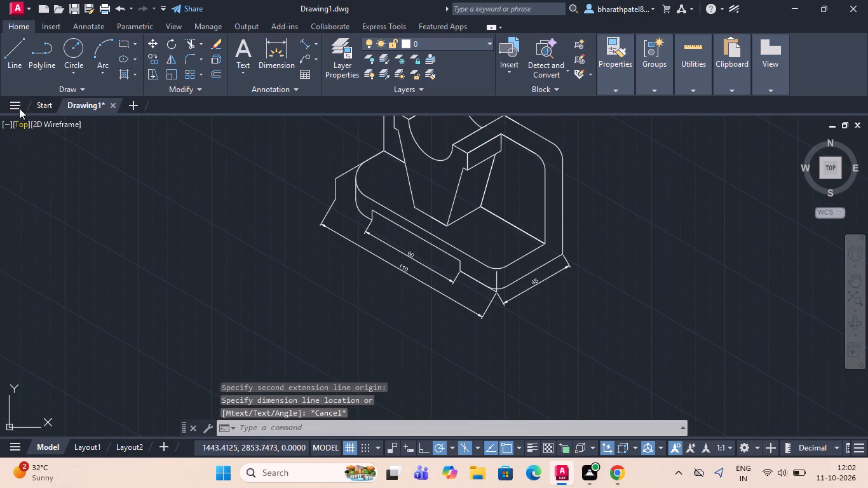
pyautogui.click(6, 65)
pyautogui.scroll(-1, 229, 299)
pyautogui.scroll(3, 428, 204)
pyautogui.moveTo(313, 120); pyautogui.dragTo(333, 133)
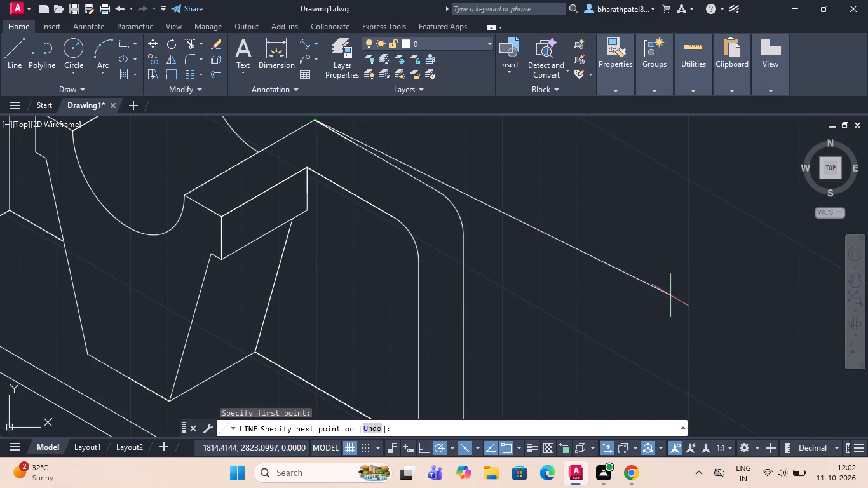
pyautogui.click(696, 341)
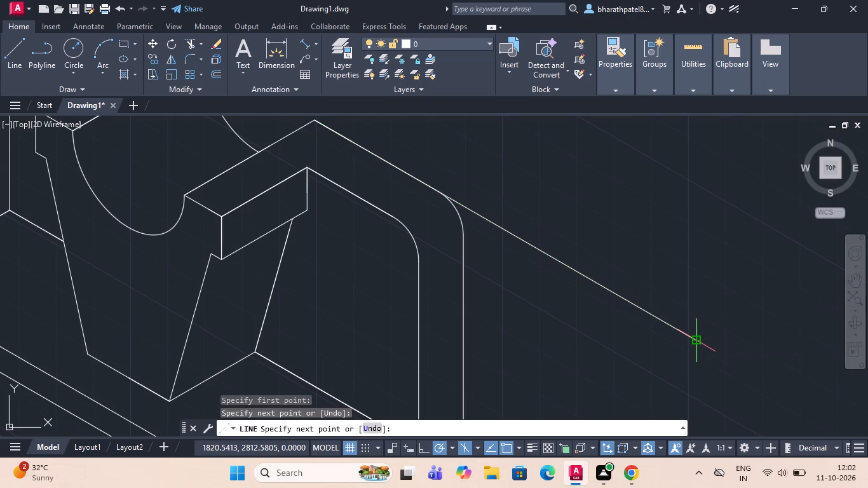
pyautogui.press('Escape')
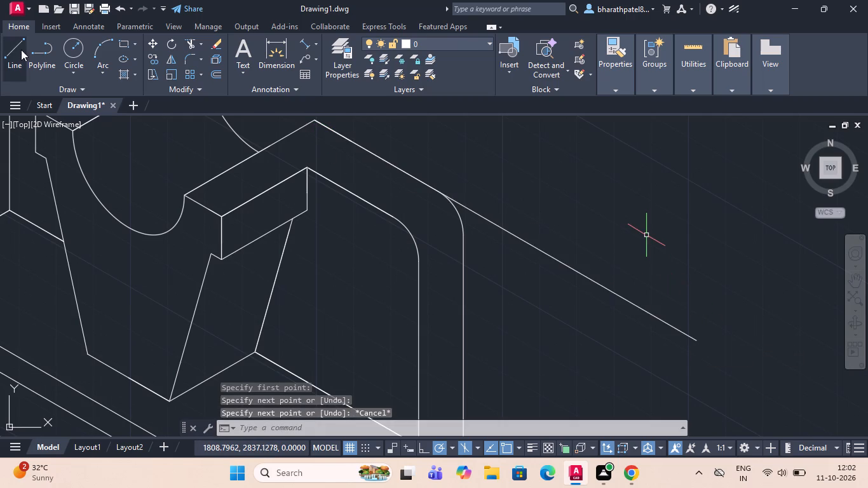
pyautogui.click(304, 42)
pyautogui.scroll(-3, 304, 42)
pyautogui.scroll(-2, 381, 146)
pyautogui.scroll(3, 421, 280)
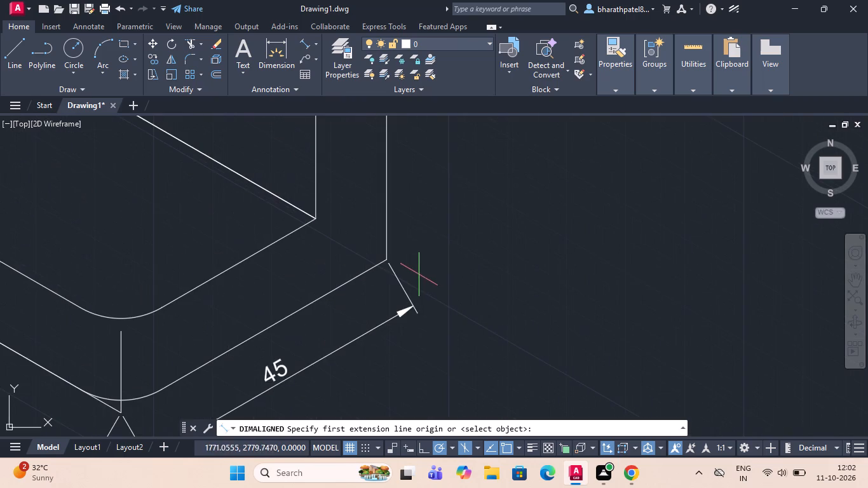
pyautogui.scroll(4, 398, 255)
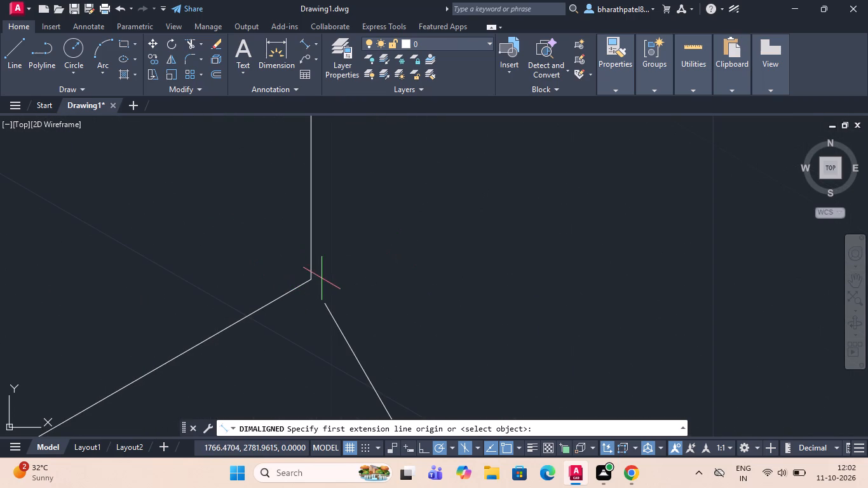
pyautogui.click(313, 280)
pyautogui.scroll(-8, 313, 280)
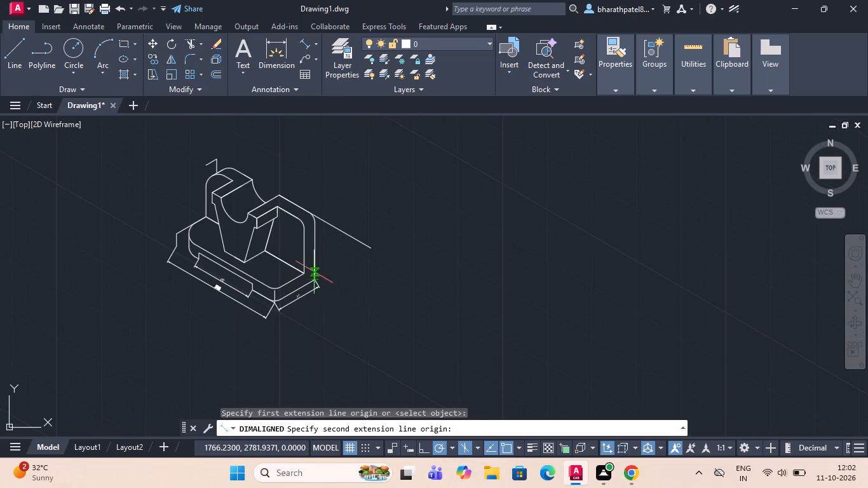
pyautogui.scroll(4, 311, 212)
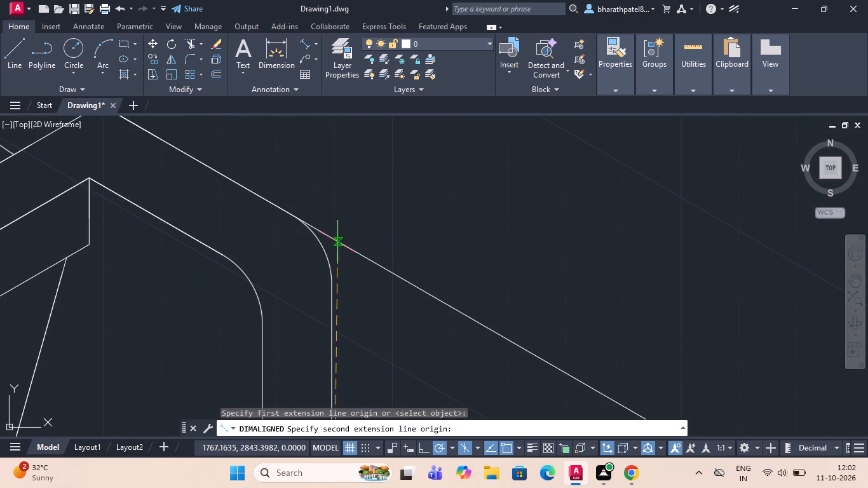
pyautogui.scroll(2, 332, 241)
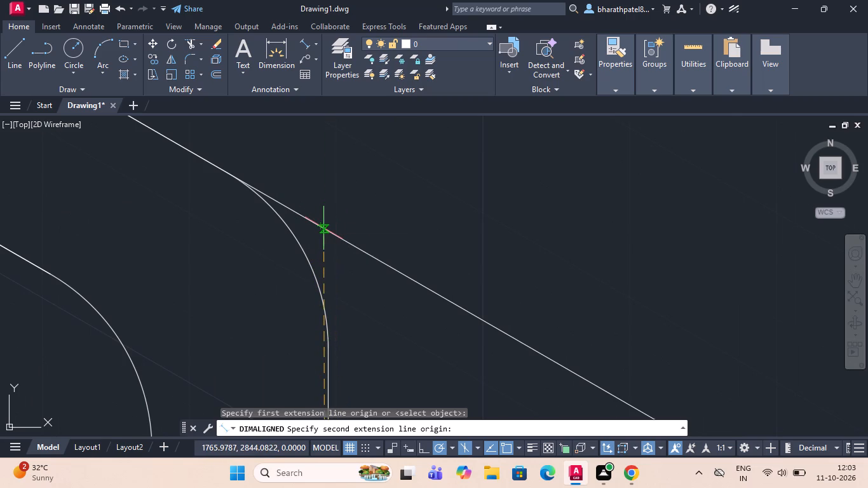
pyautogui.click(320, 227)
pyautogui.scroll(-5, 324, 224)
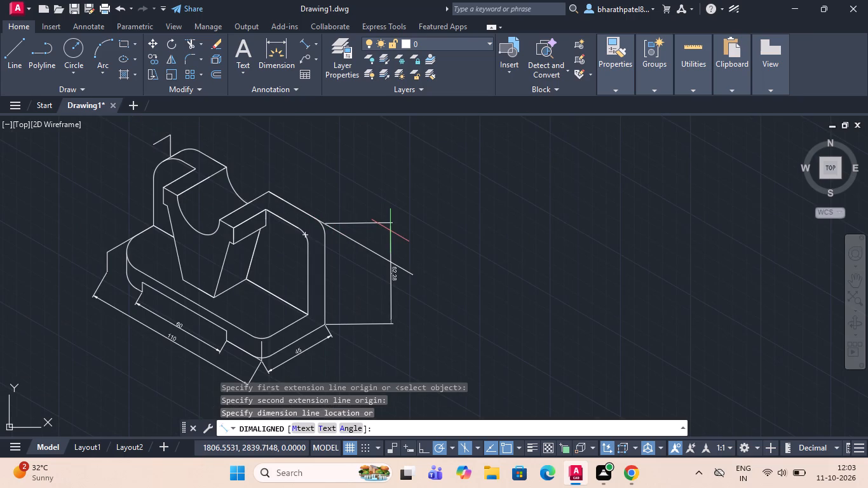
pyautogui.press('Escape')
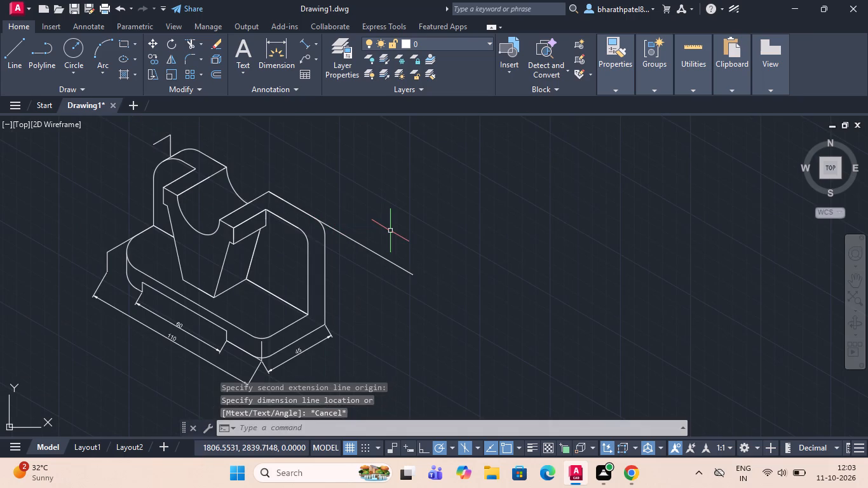
# Draw a vertical construction line about 50 long from the upright wall's outer edge up past the sloping construction line.
pyautogui.click(4, 57)
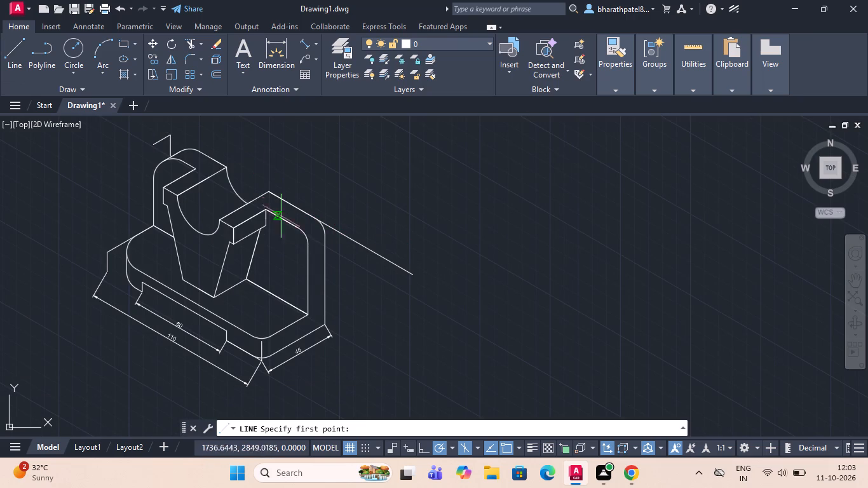
pyautogui.click(326, 289)
pyautogui.scroll(3, 323, 258)
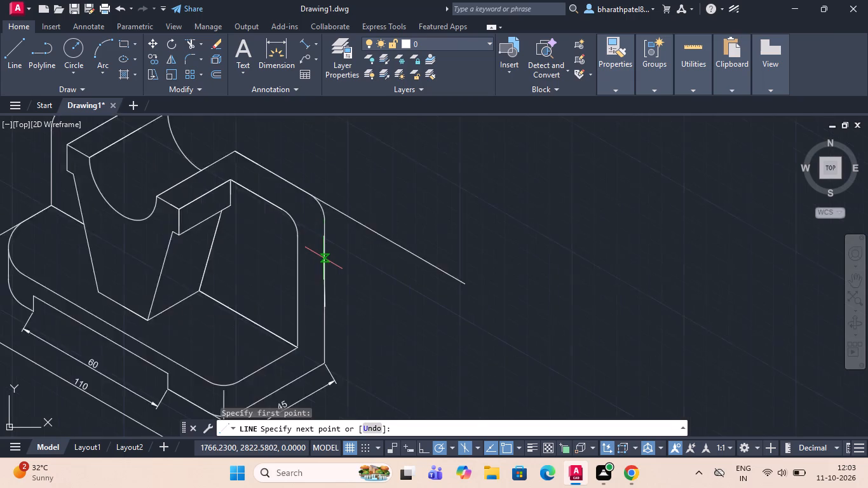
pyautogui.scroll(-2, 323, 257)
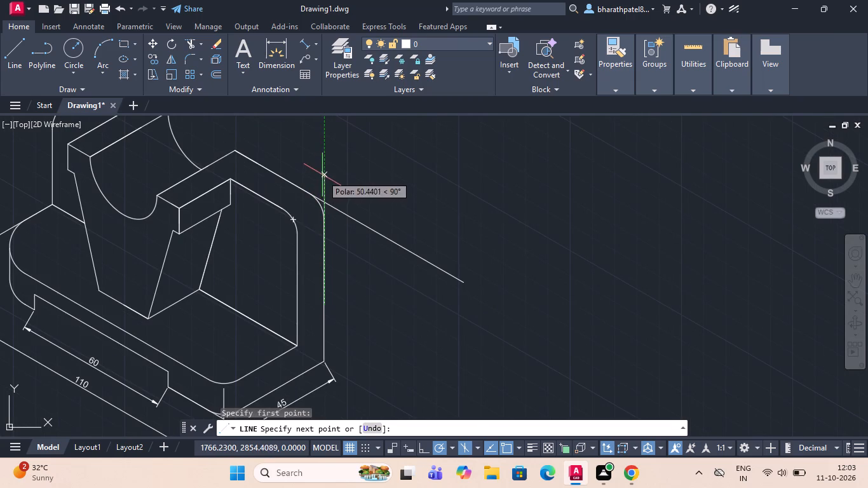
pyautogui.click(323, 174)
pyautogui.press('Escape')
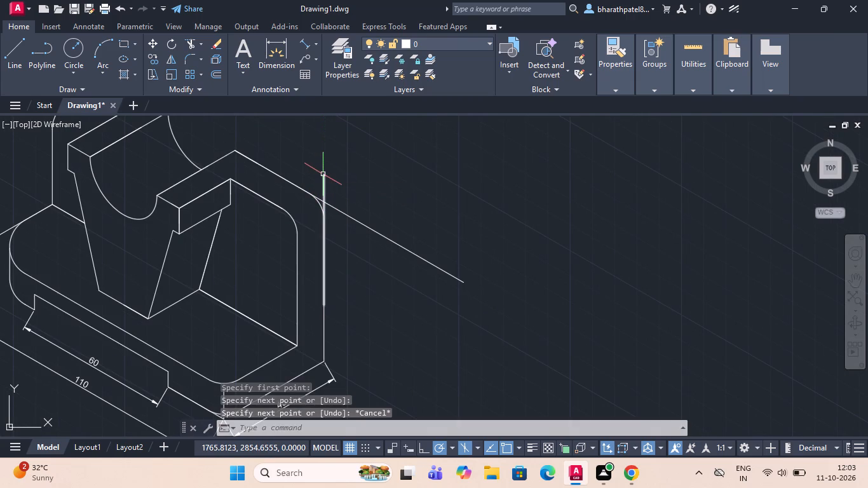
# Add an aligned dimension for the upright wall's height, from the outer edge's foot to the construction lines' intersection, placed outside the wall.
pyautogui.click(303, 45)
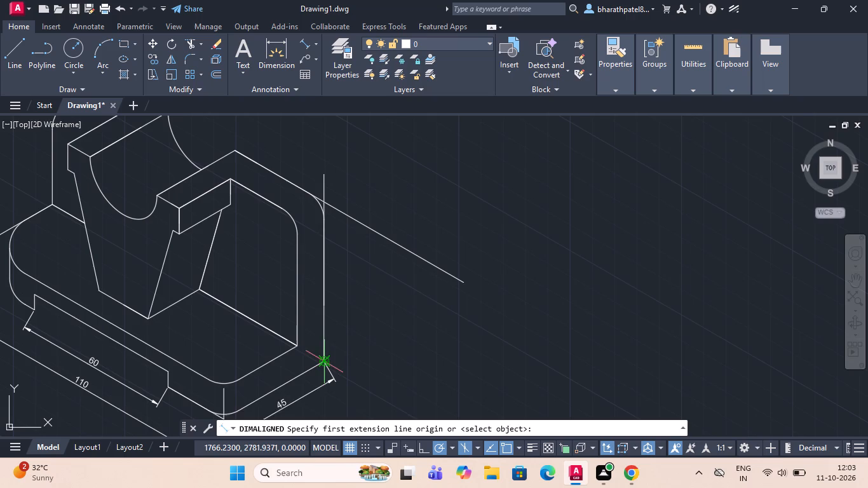
pyautogui.click(325, 358)
pyautogui.scroll(8, 324, 202)
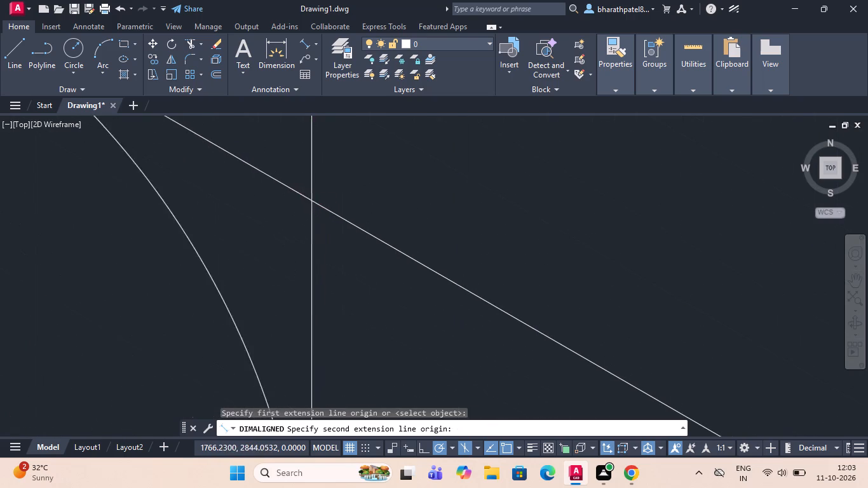
pyautogui.click(309, 200)
pyautogui.scroll(-8, 373, 194)
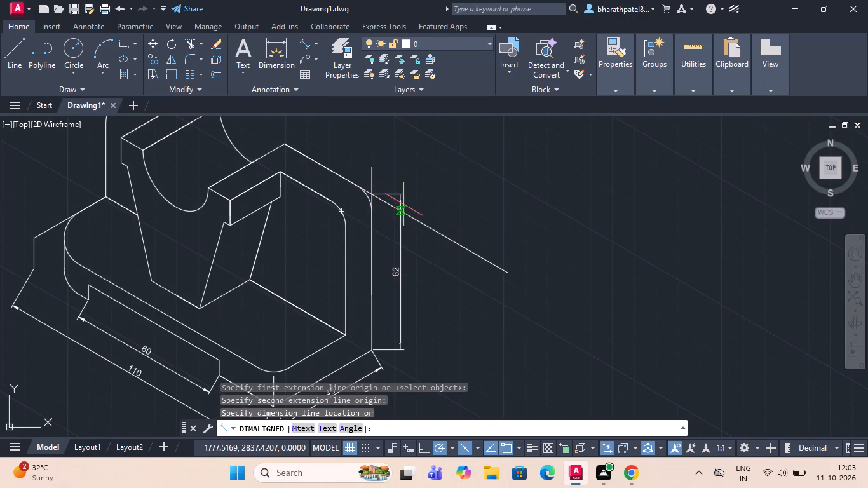
pyautogui.click(403, 204)
# Delete the sloping and vertical construction lines at the upright wall's rounded corner.
pyautogui.click(384, 201)
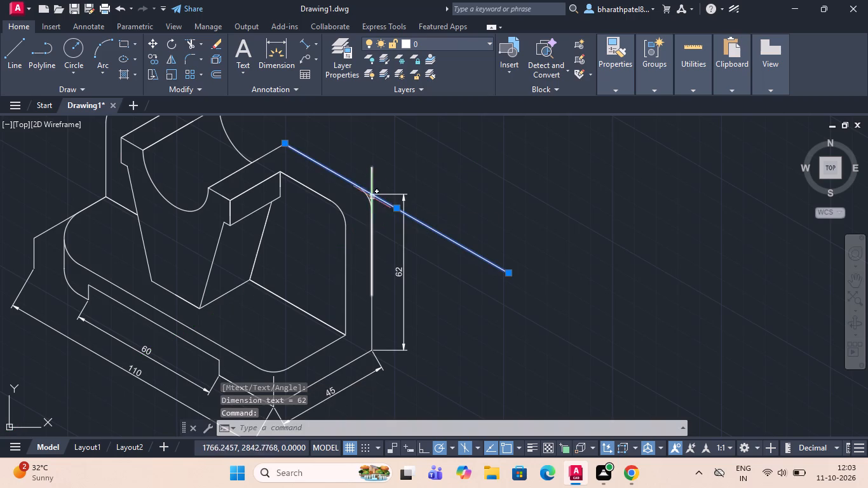
pyautogui.click(371, 175)
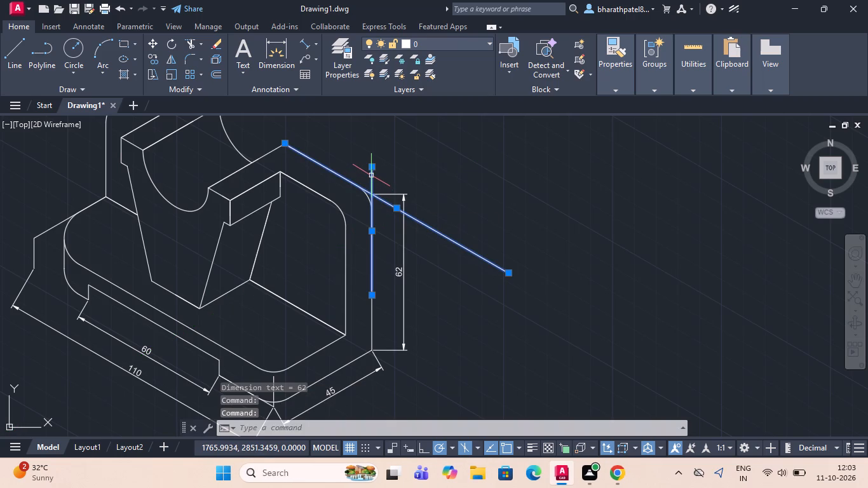
pyautogui.press('Delete')
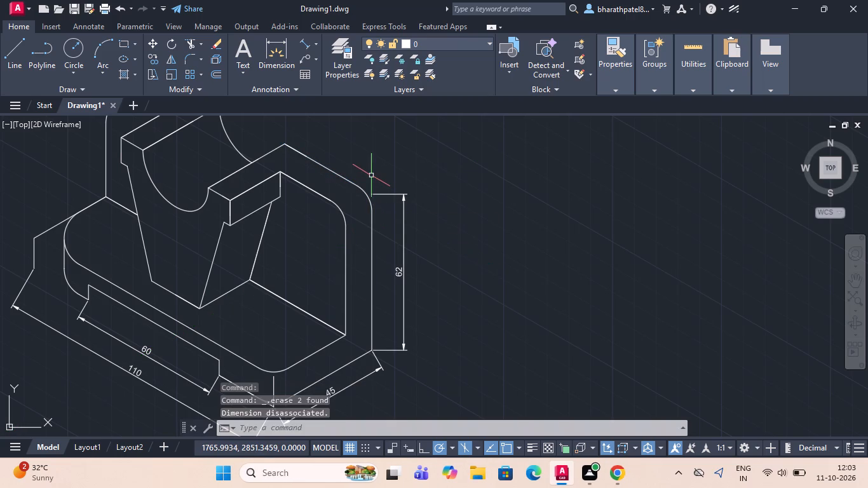
# Add an aligned dimension across the rounded cut-out's opening, between its two outer top corners, just outside the upright wall.
pyautogui.scroll(-3, 371, 175)
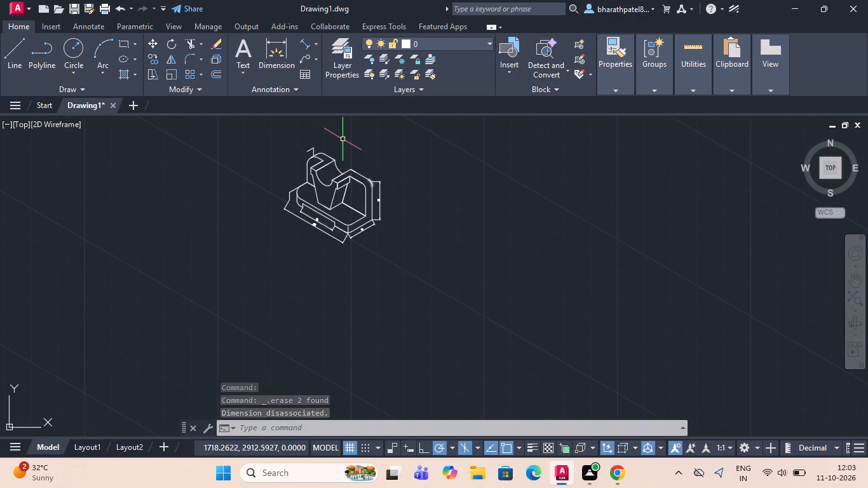
pyautogui.scroll(3, 342, 139)
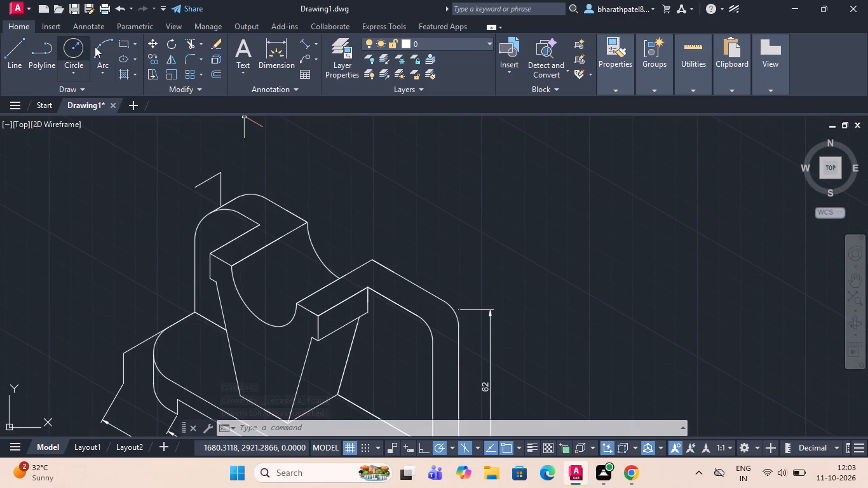
pyautogui.click(305, 41)
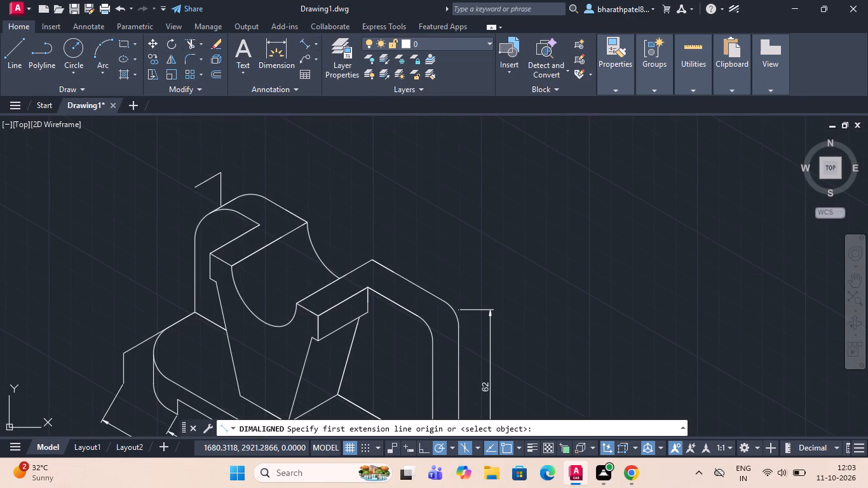
pyautogui.scroll(2, 356, 266)
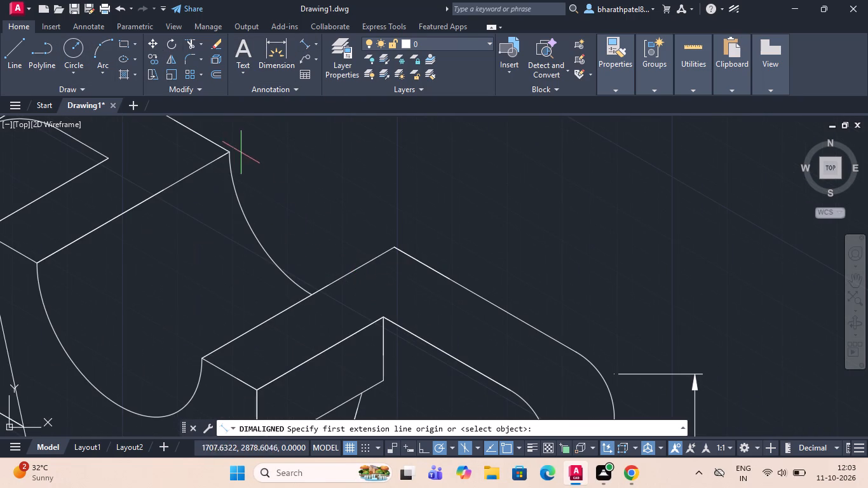
pyautogui.moveTo(231, 154); pyautogui.dragTo(273, 182)
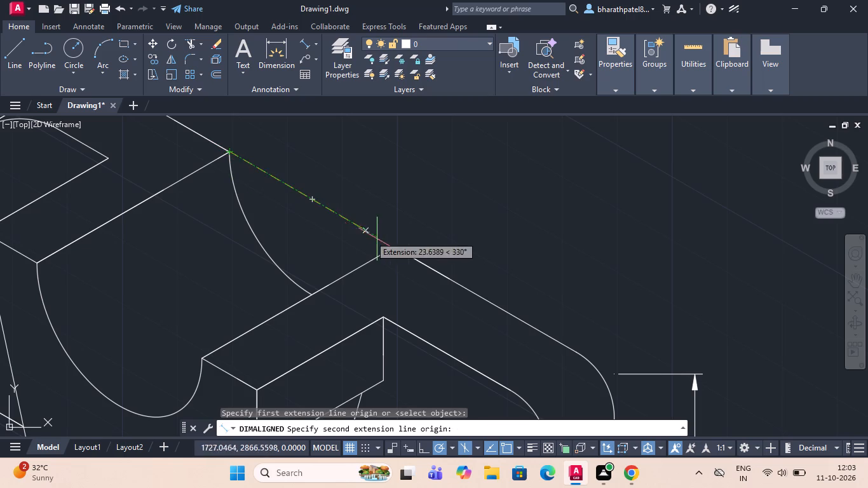
pyautogui.scroll(3, 396, 244)
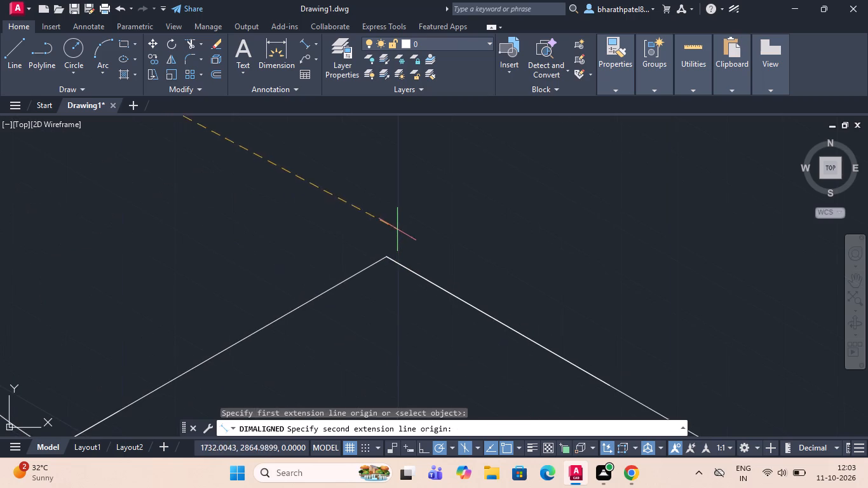
pyautogui.click(384, 259)
pyautogui.scroll(-4, 384, 259)
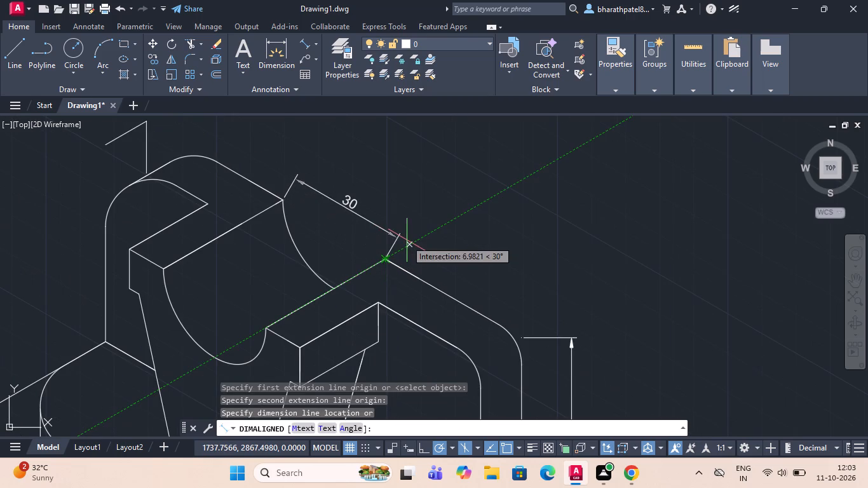
pyautogui.click(407, 240)
# Add an aligned dimension between the inner top corners on either side of the cut-out, placed outside the cut-out opening dimension.
pyautogui.moveTo(302, 41); pyautogui.dragTo(302, 53)
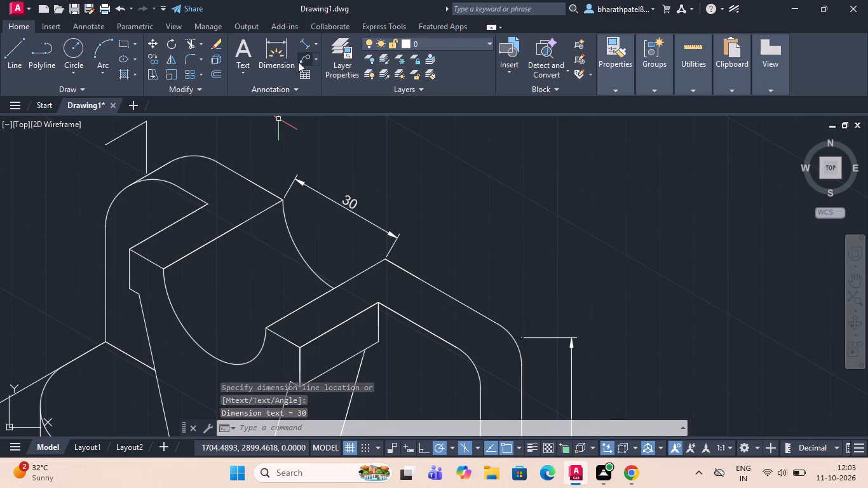
pyautogui.click(300, 43)
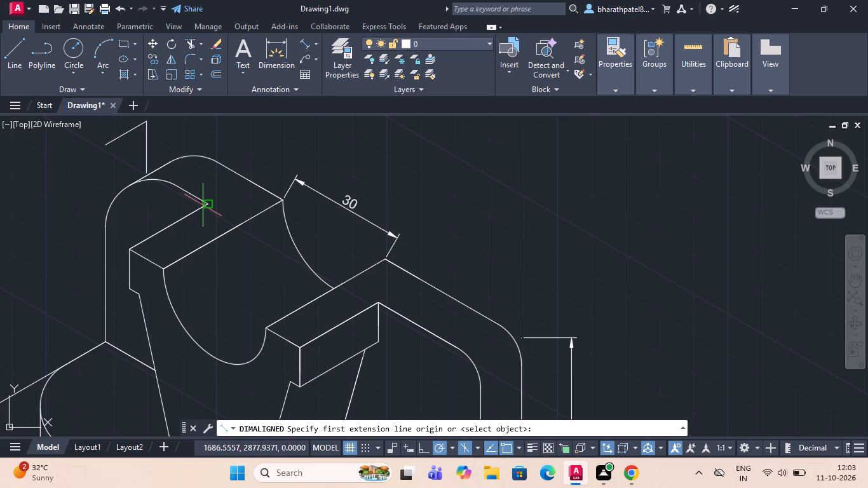
pyautogui.click(206, 203)
pyautogui.scroll(2, 371, 299)
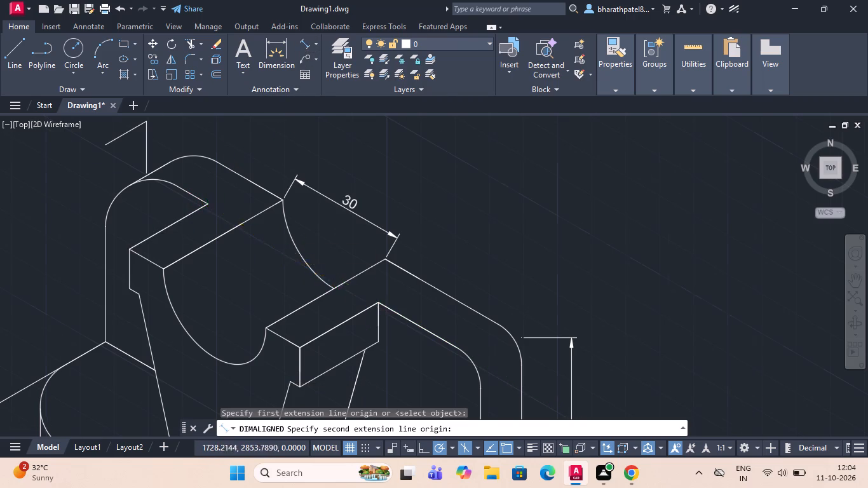
pyautogui.scroll(2, 371, 299)
pyautogui.click(409, 325)
pyautogui.scroll(-5, 409, 325)
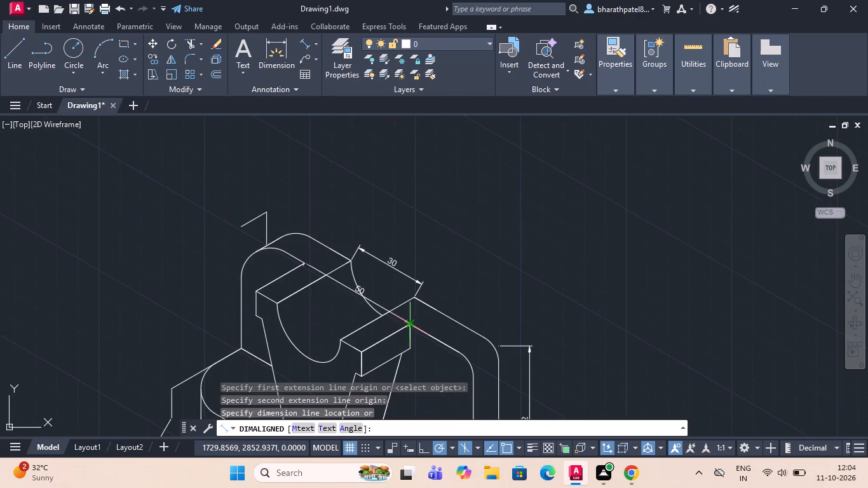
pyautogui.click(476, 291)
# Draw a diameter-12 isocircle on the upright wall's front face, centred on the rounded corner beside the rib.
pyautogui.scroll(-2, 475, 289)
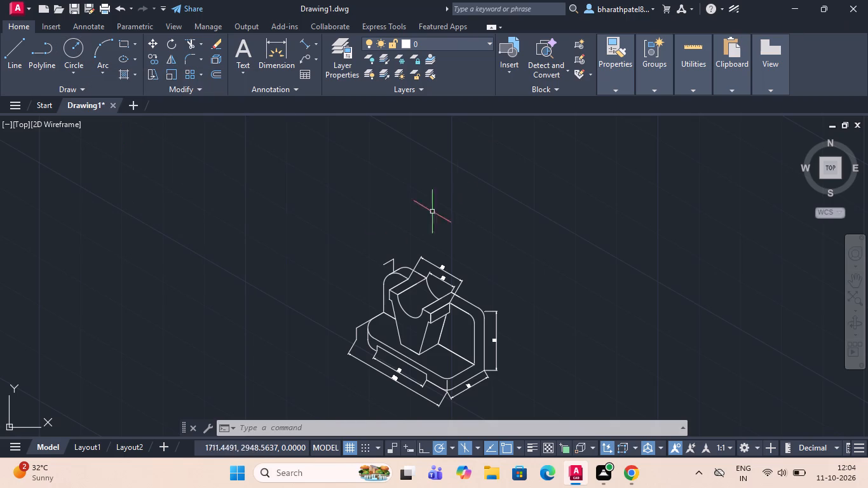
pyautogui.scroll(5, 482, 317)
pyautogui.scroll(-4, 476, 310)
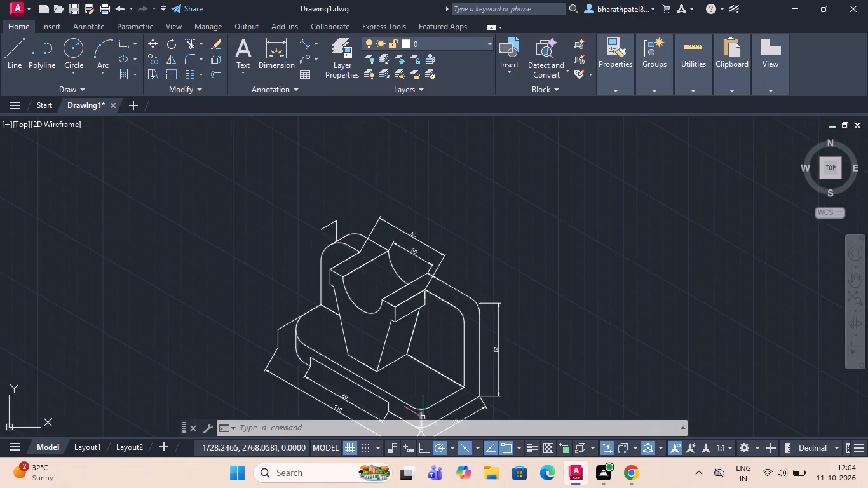
pyautogui.scroll(3, 422, 417)
pyautogui.scroll(-3, 532, 217)
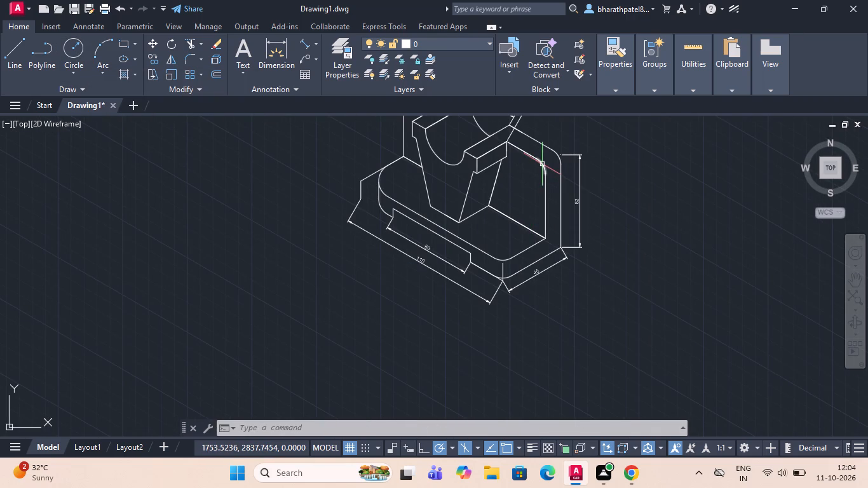
pyautogui.scroll(4, 542, 164)
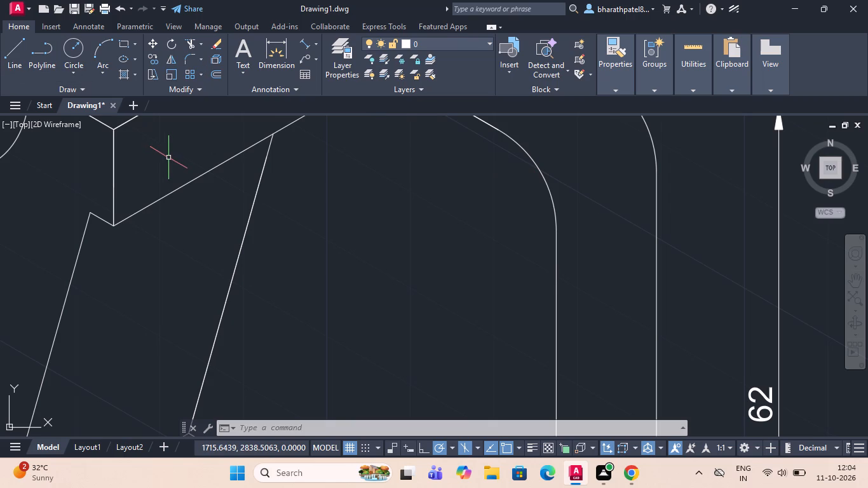
pyautogui.press('e')
pyautogui.write('LL')
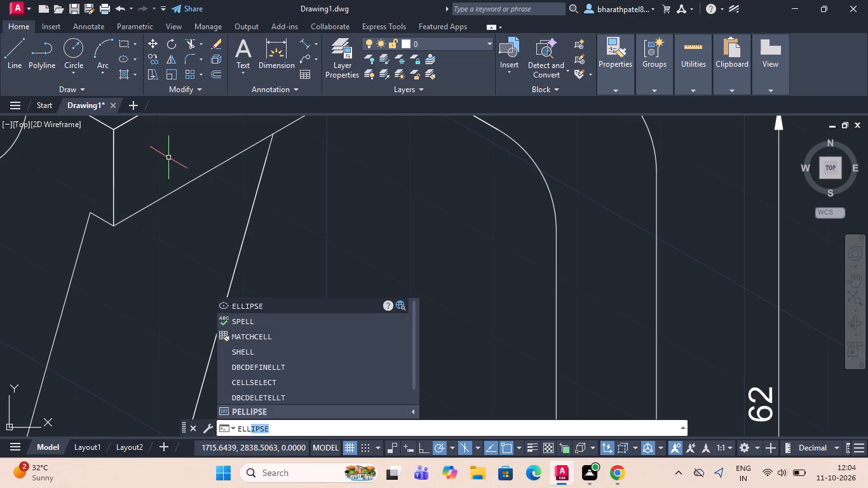
pyautogui.press('Return')
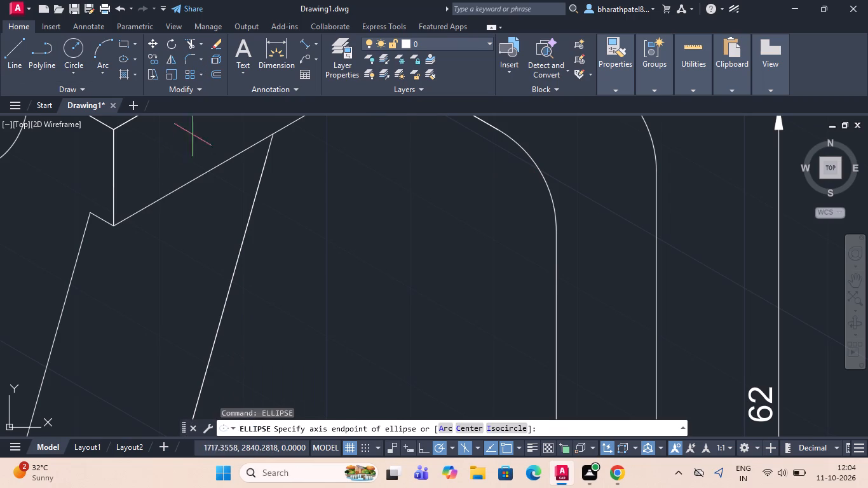
pyautogui.click(502, 424)
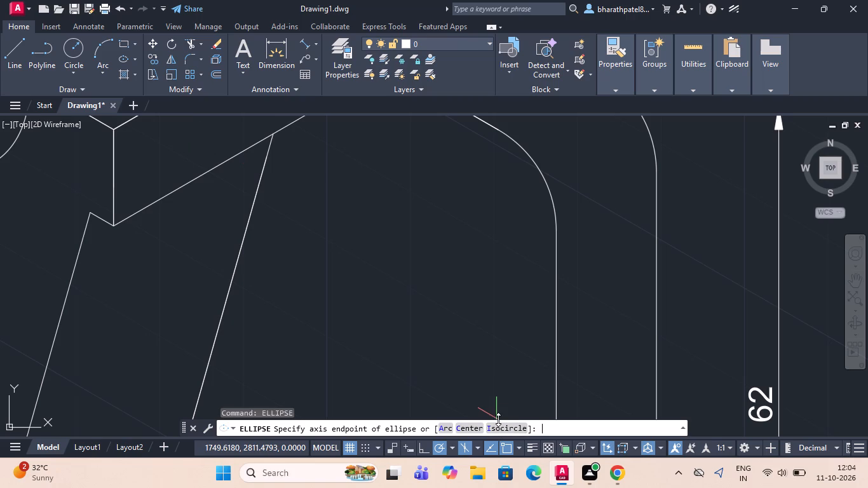
pyautogui.click(508, 430)
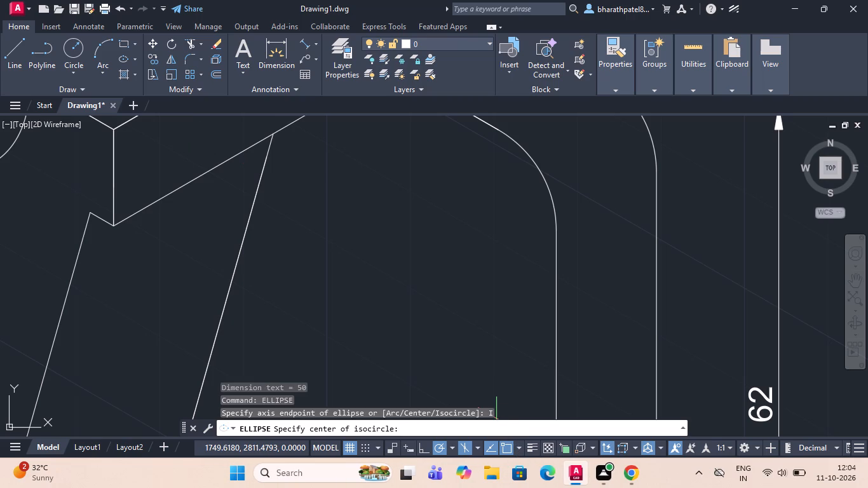
pyautogui.scroll(-2, 449, 362)
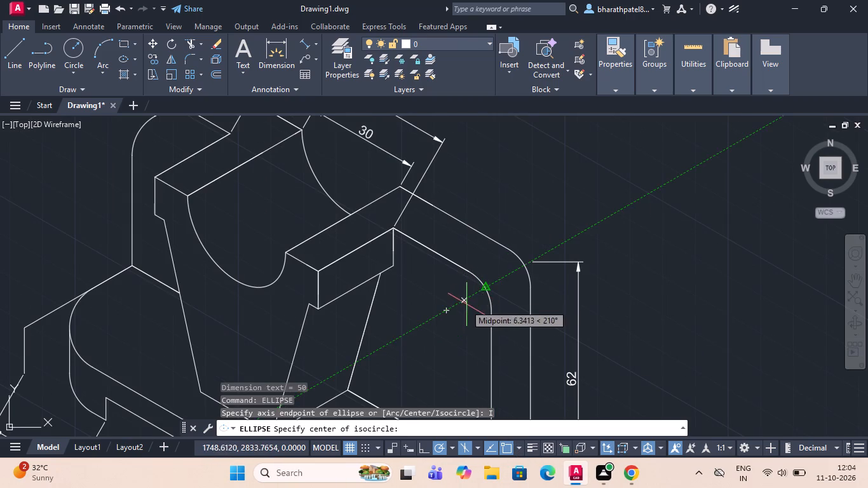
pyautogui.click(447, 314)
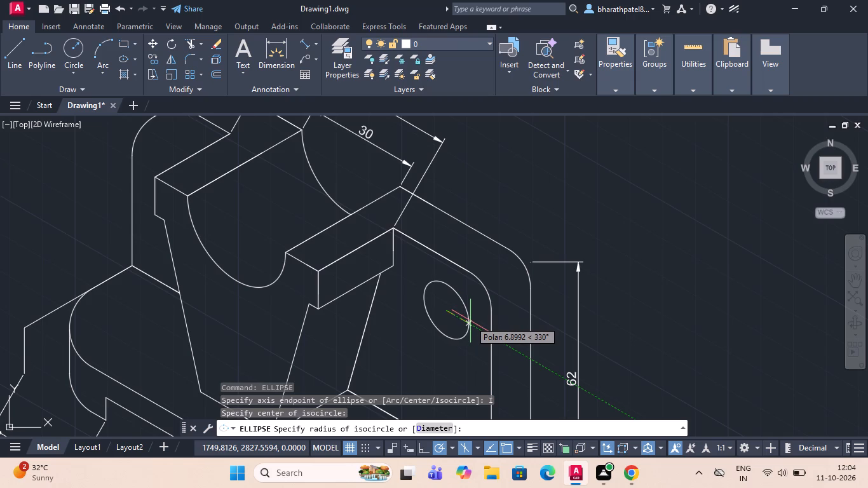
pyautogui.click(445, 430)
pyautogui.write('12')
pyautogui.press('Return')
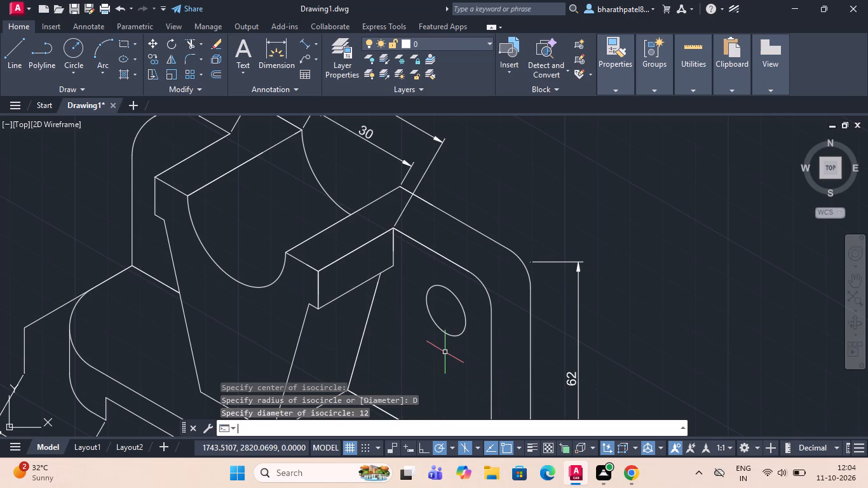
# Draw a diameter-12 isocircle in the Top isoplane on the base's upper face, centred on its front rounded corner beside the 45 edge.
pyautogui.scroll(-4, 430, 332)
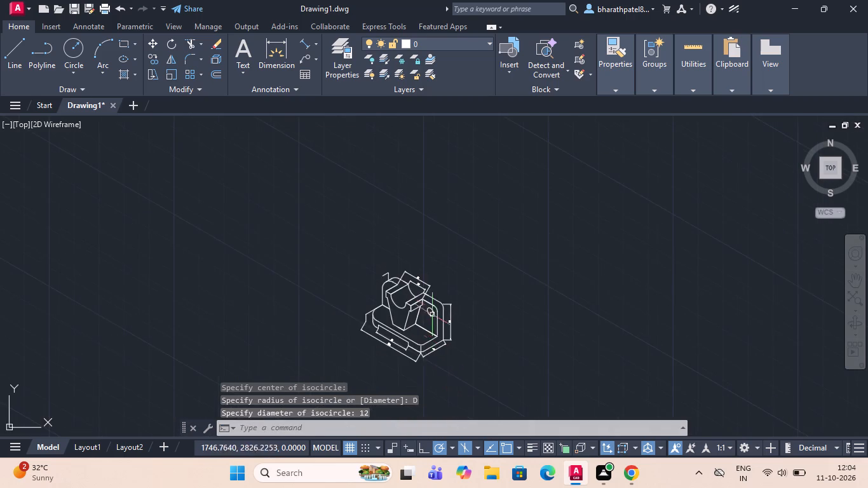
pyautogui.scroll(3, 431, 349)
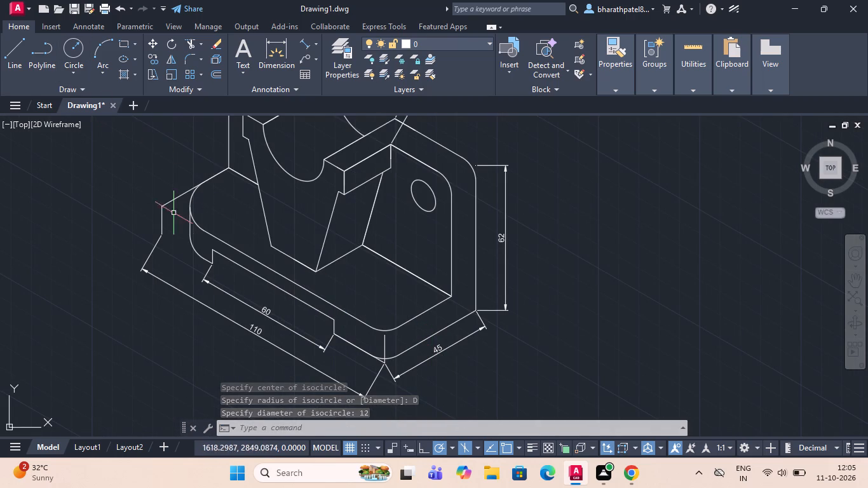
pyautogui.press('space')
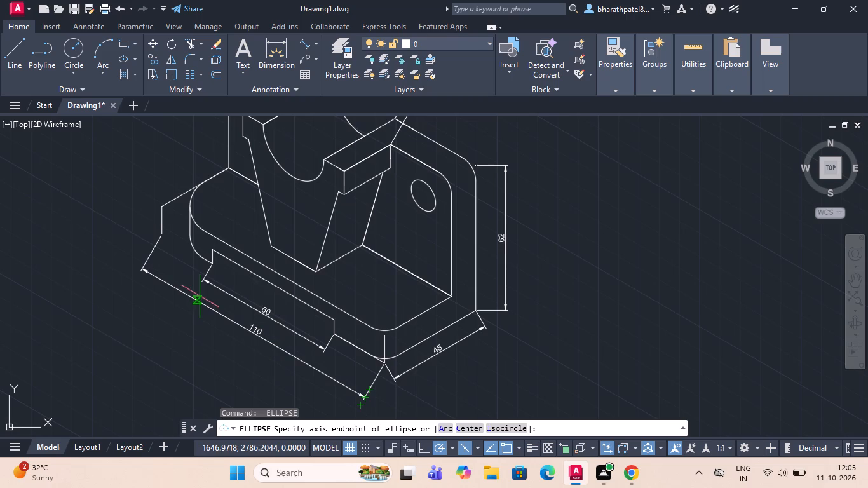
pyautogui.click(520, 431)
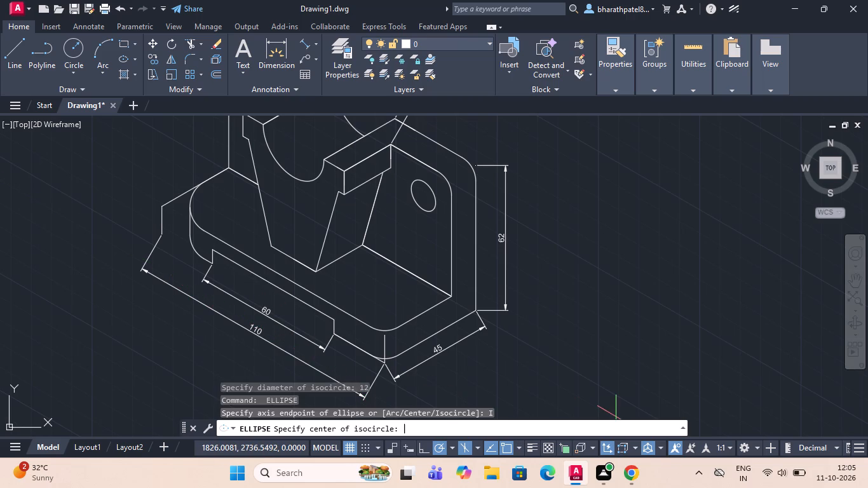
pyautogui.scroll(3, 402, 332)
pyautogui.scroll(-2, 402, 332)
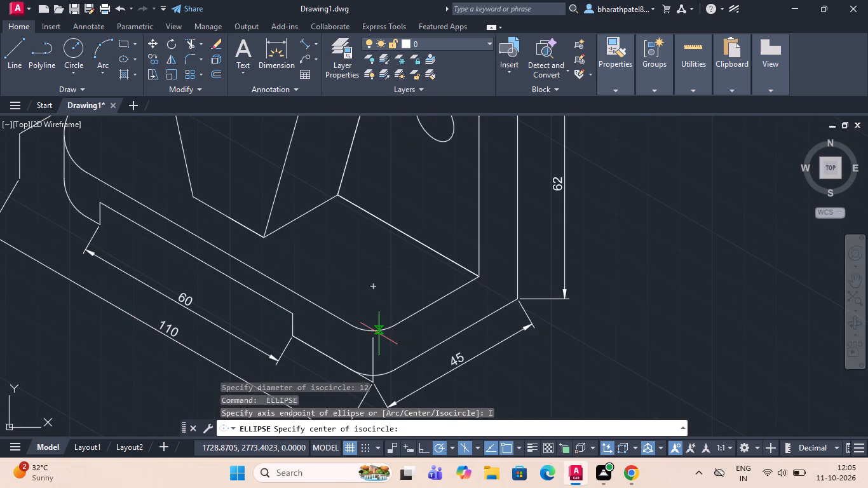
pyautogui.click(374, 285)
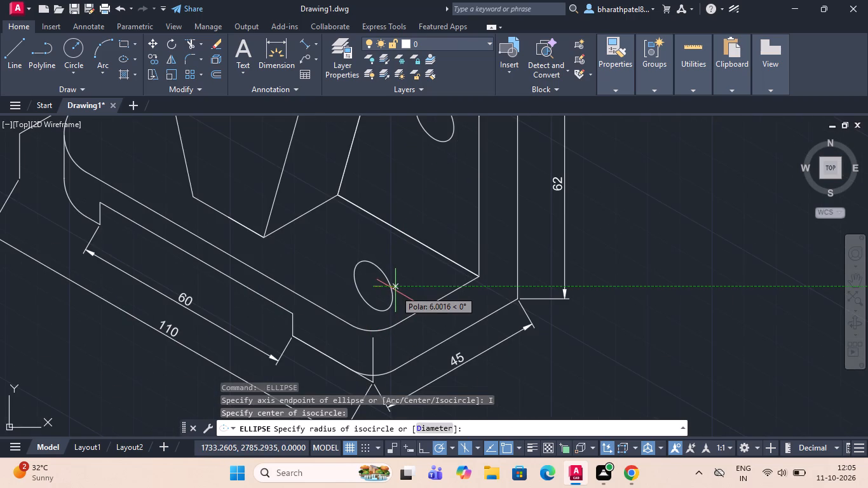
pyautogui.press('F5')
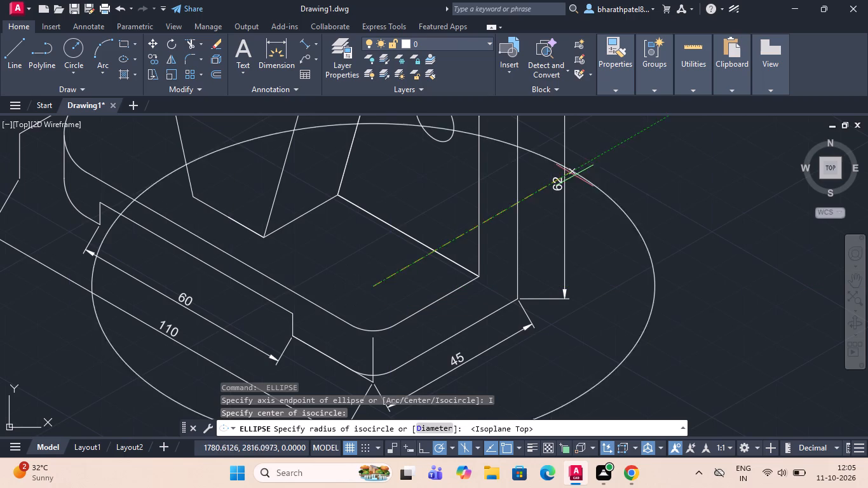
pyautogui.click(431, 431)
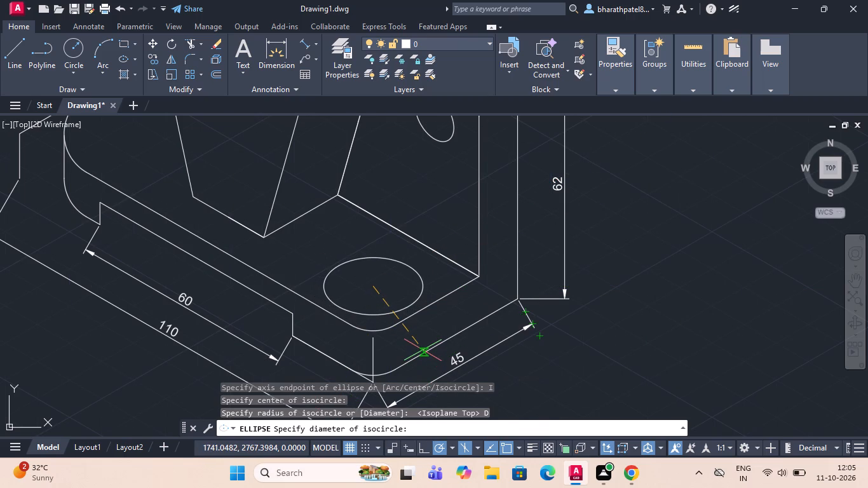
pyautogui.write('12')
pyautogui.press('Return')
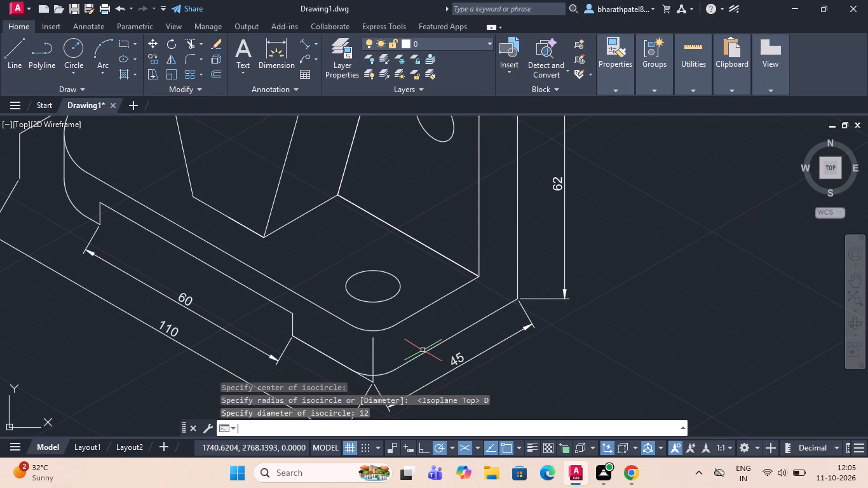
# Draw a diameter-12 isocircle in the Top isoplane on the base's upper face, centred on the rounded corner at its far end.
pyautogui.scroll(-2, 424, 344)
pyautogui.scroll(1, 321, 259)
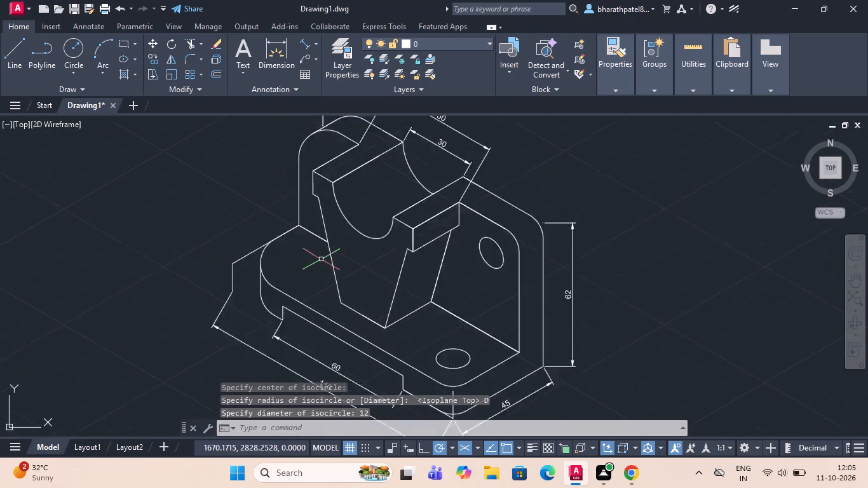
pyautogui.scroll(1, 321, 259)
pyautogui.scroll(-2, 321, 259)
pyautogui.scroll(2, 301, 263)
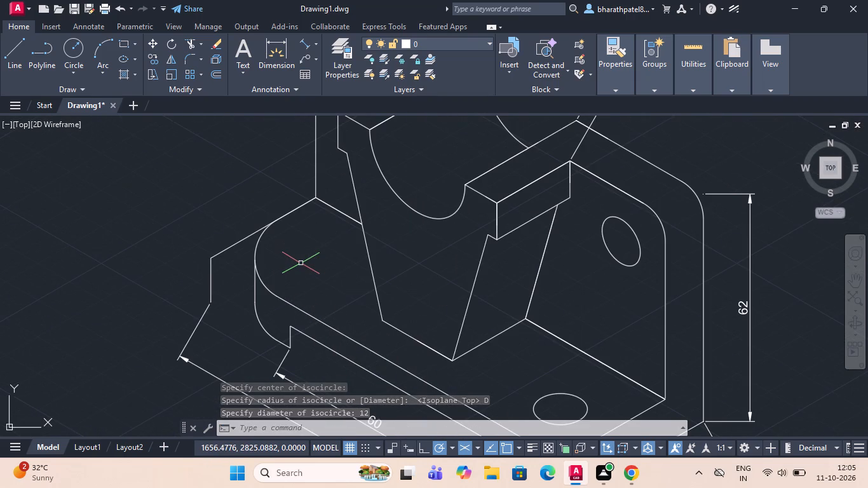
pyautogui.press('space')
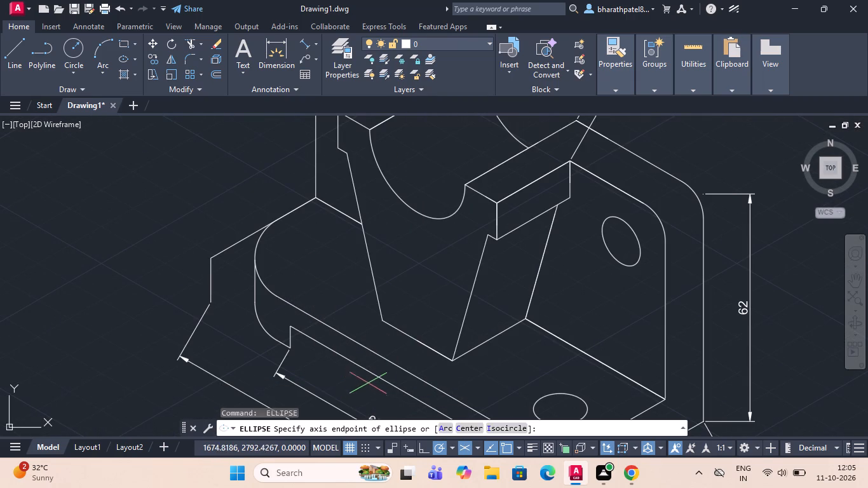
pyautogui.click(502, 426)
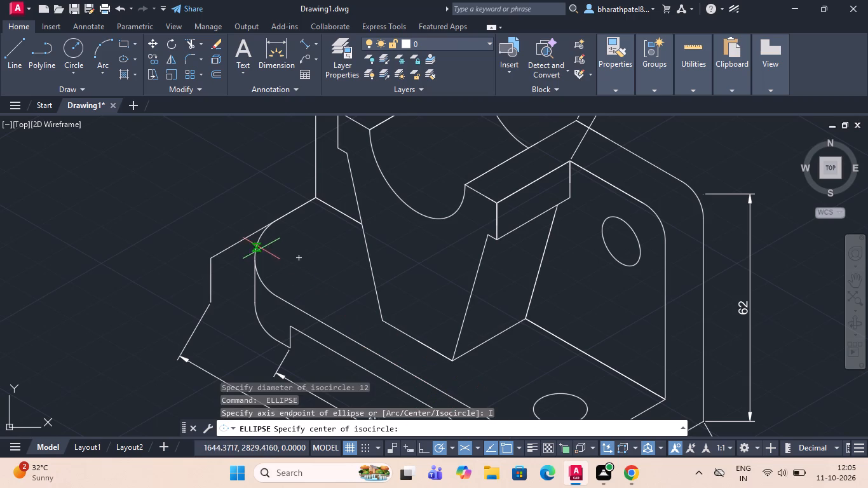
pyautogui.click(298, 256)
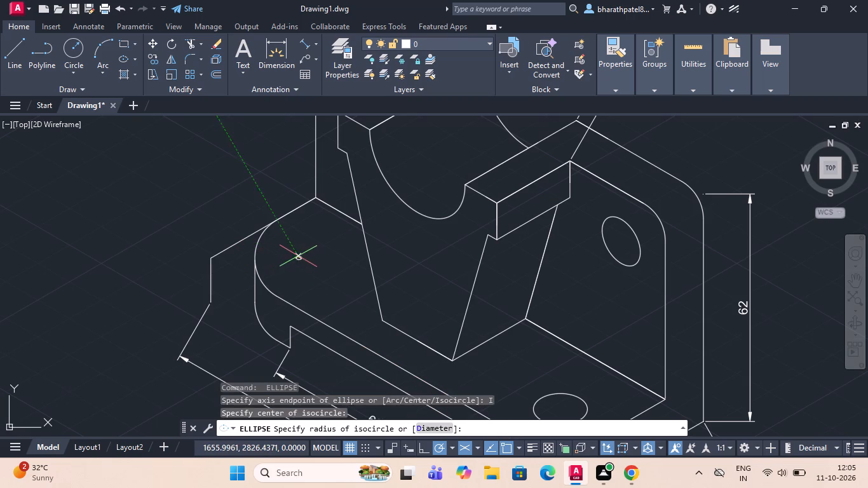
pyautogui.write('12')
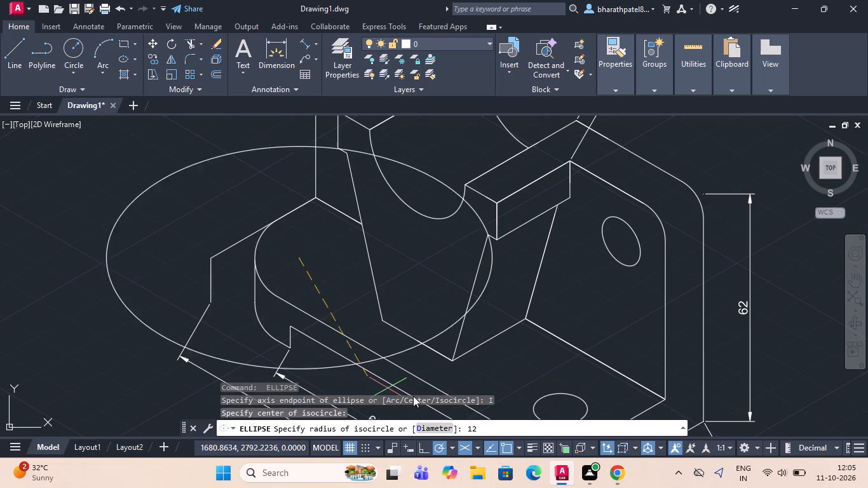
pyautogui.click(437, 423)
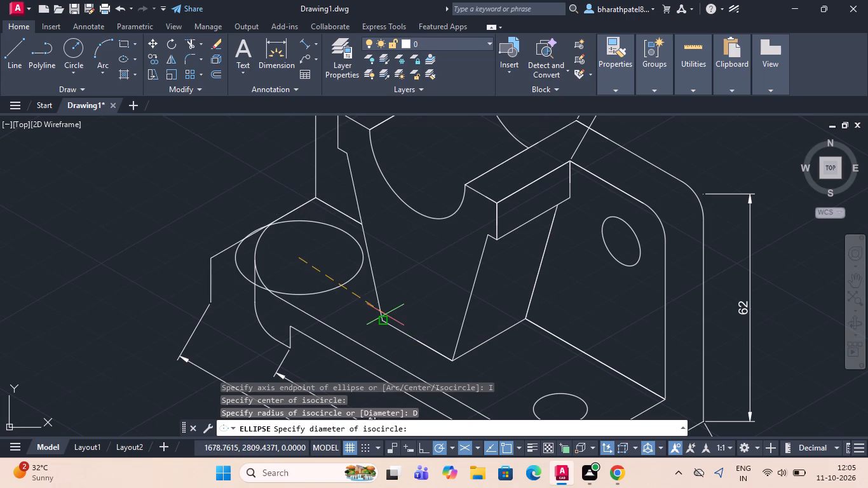
pyautogui.write('12')
pyautogui.press('Return')
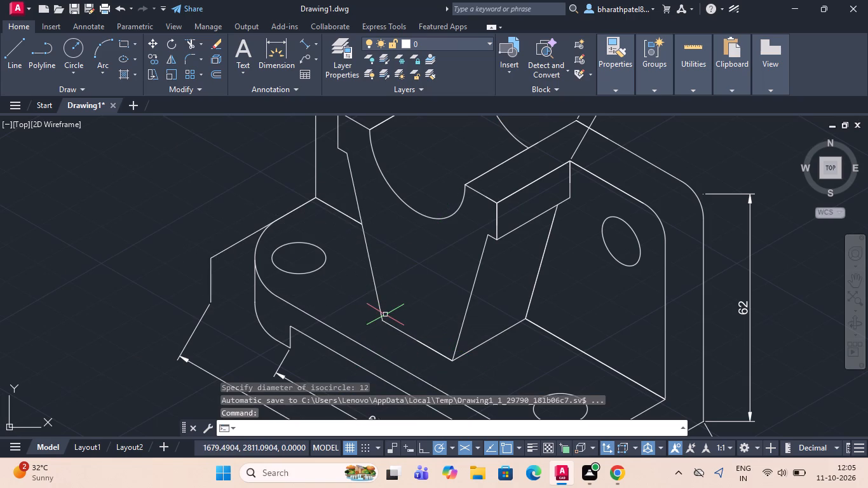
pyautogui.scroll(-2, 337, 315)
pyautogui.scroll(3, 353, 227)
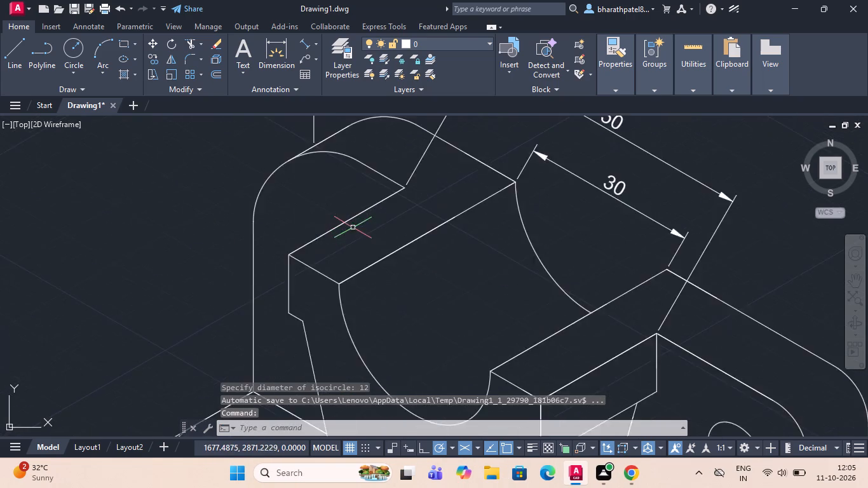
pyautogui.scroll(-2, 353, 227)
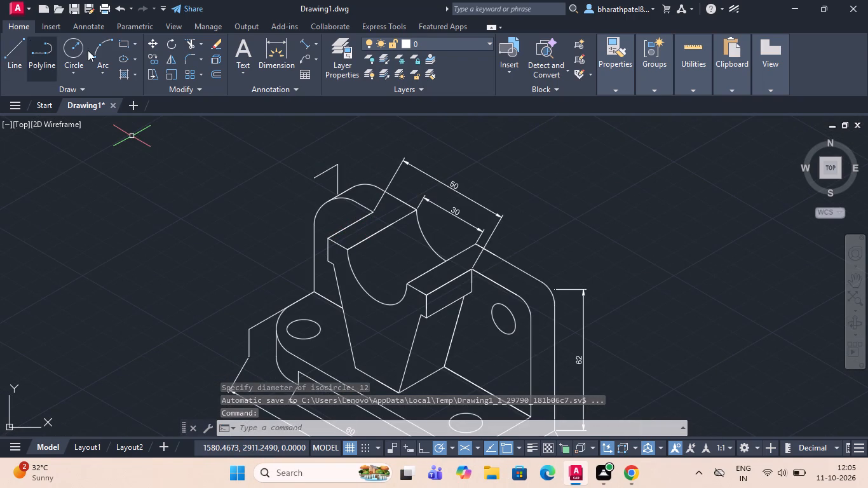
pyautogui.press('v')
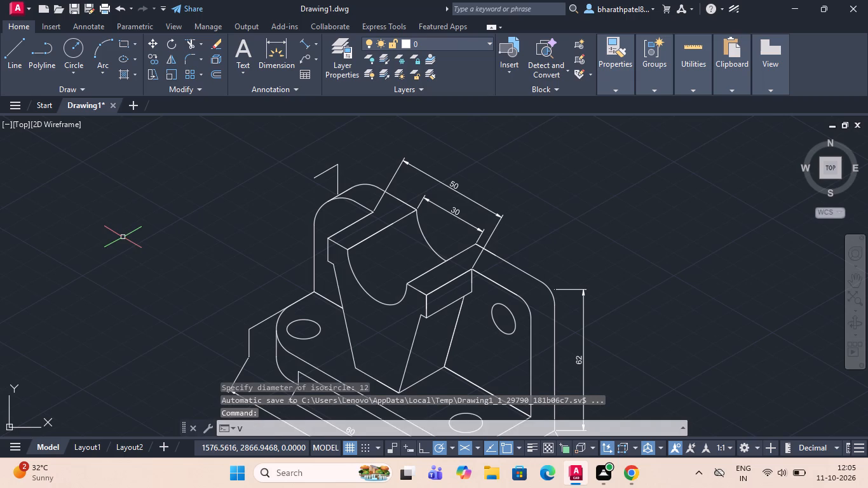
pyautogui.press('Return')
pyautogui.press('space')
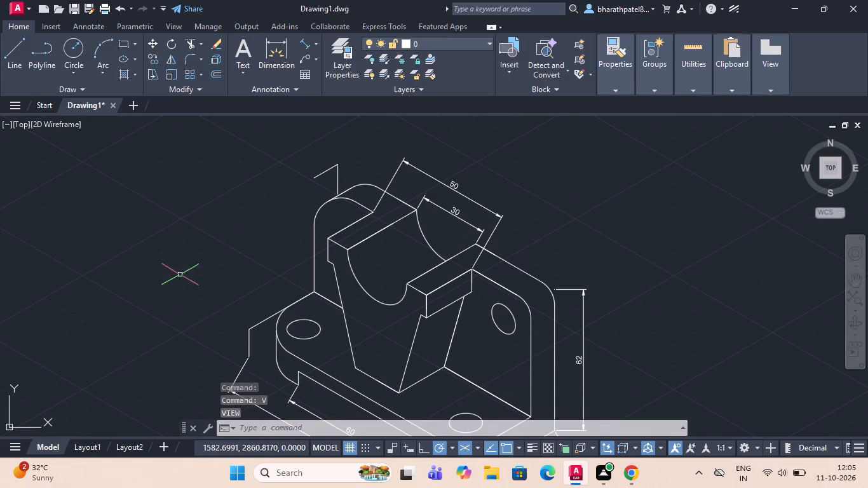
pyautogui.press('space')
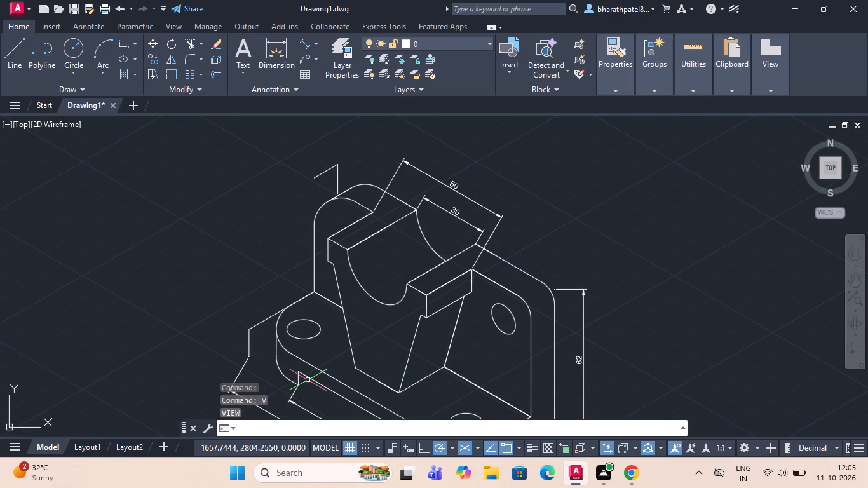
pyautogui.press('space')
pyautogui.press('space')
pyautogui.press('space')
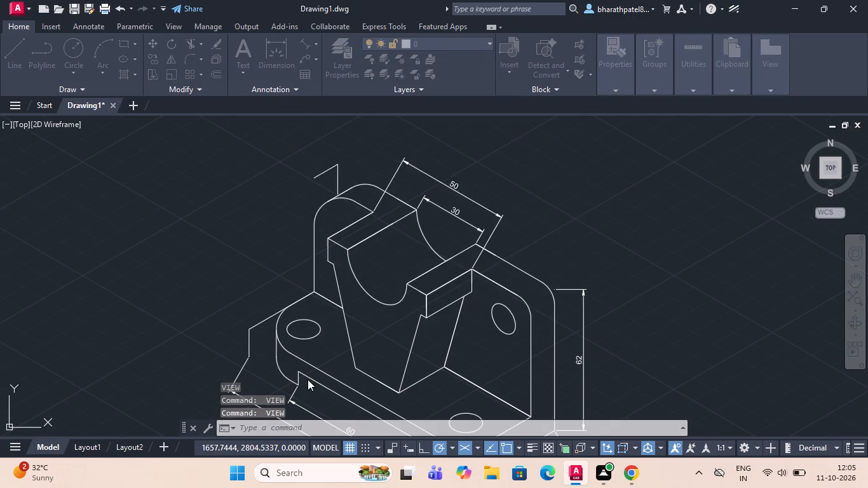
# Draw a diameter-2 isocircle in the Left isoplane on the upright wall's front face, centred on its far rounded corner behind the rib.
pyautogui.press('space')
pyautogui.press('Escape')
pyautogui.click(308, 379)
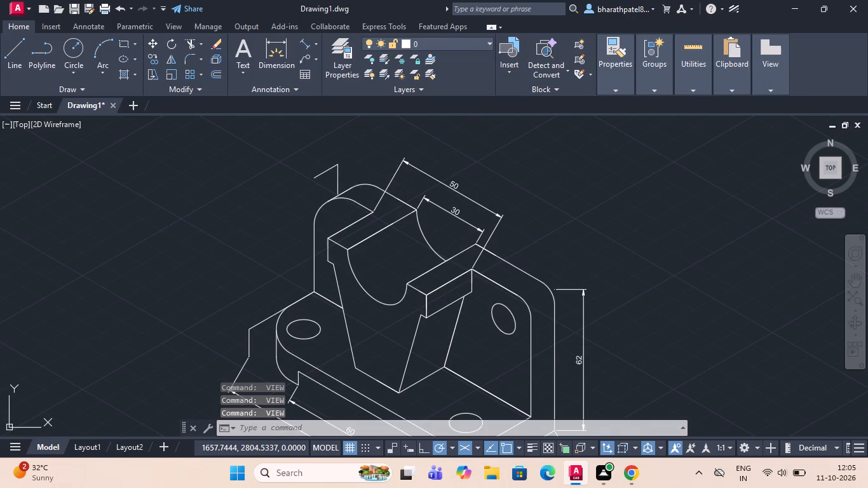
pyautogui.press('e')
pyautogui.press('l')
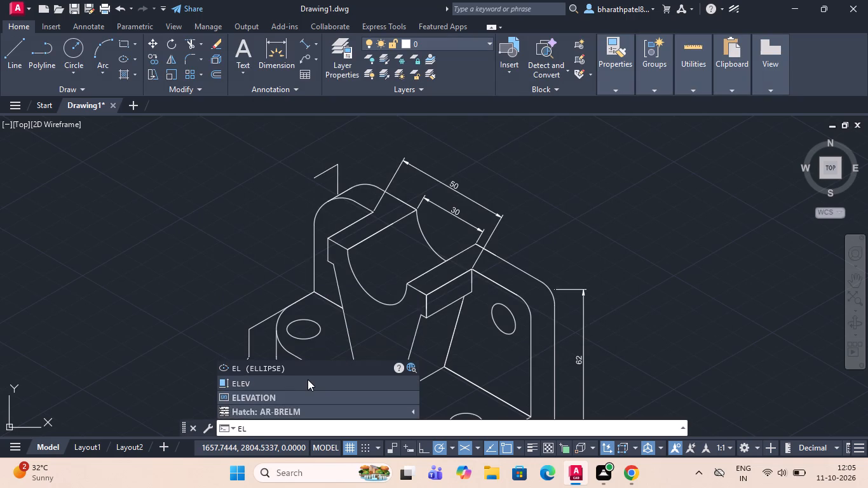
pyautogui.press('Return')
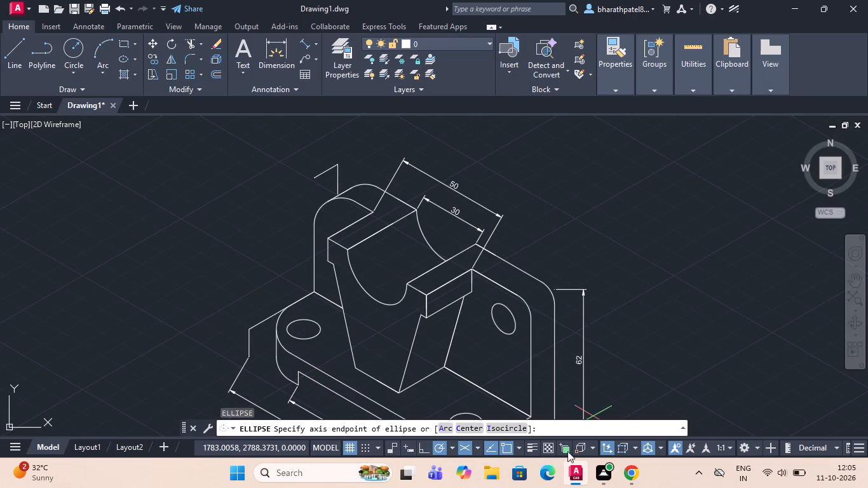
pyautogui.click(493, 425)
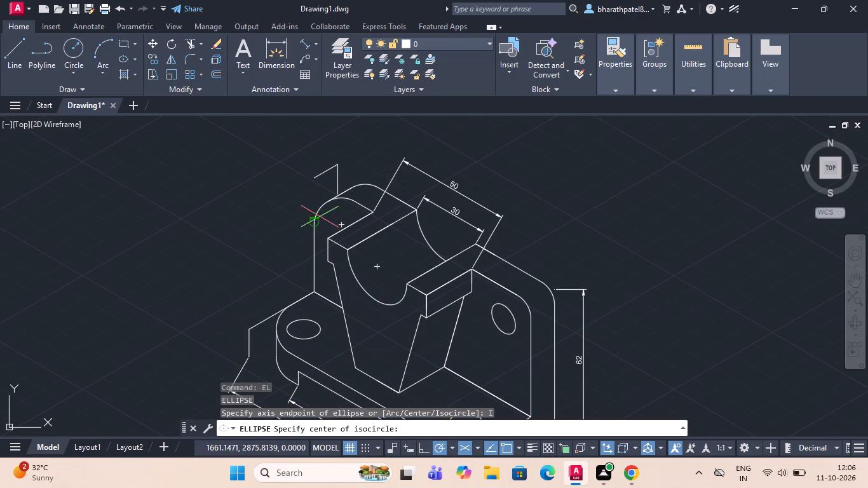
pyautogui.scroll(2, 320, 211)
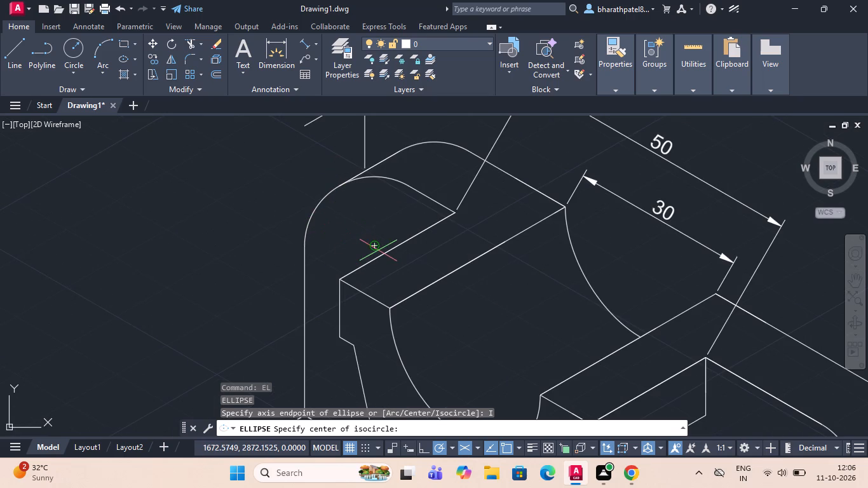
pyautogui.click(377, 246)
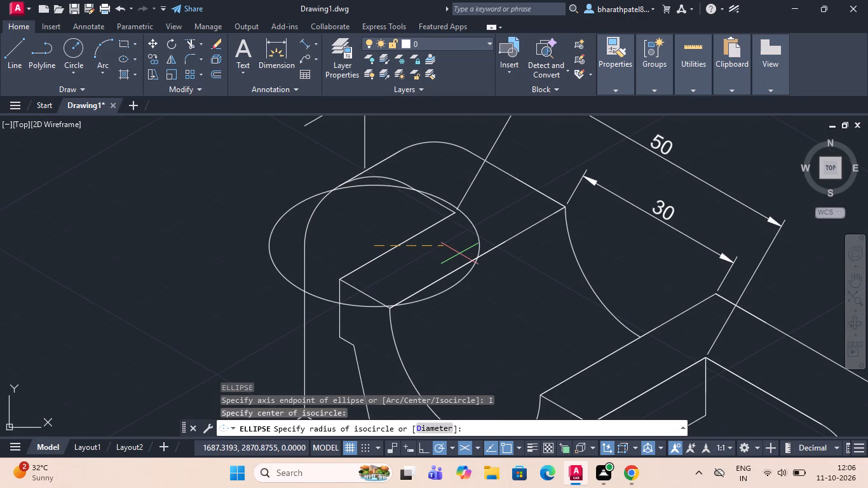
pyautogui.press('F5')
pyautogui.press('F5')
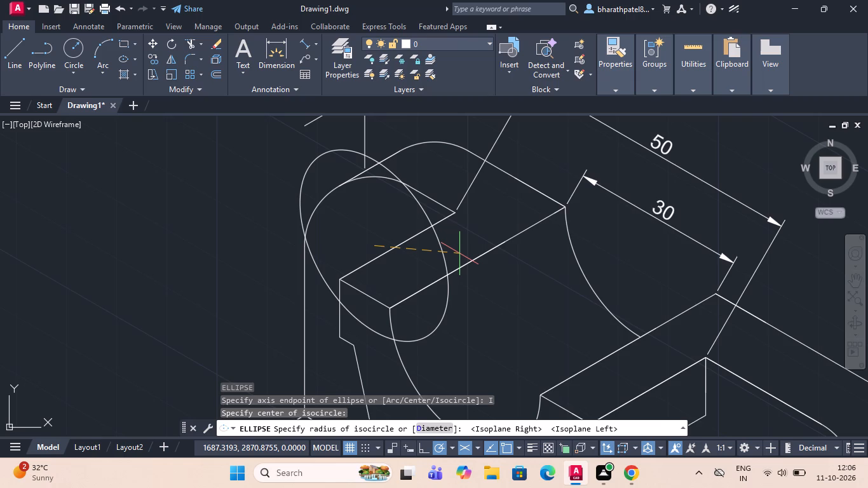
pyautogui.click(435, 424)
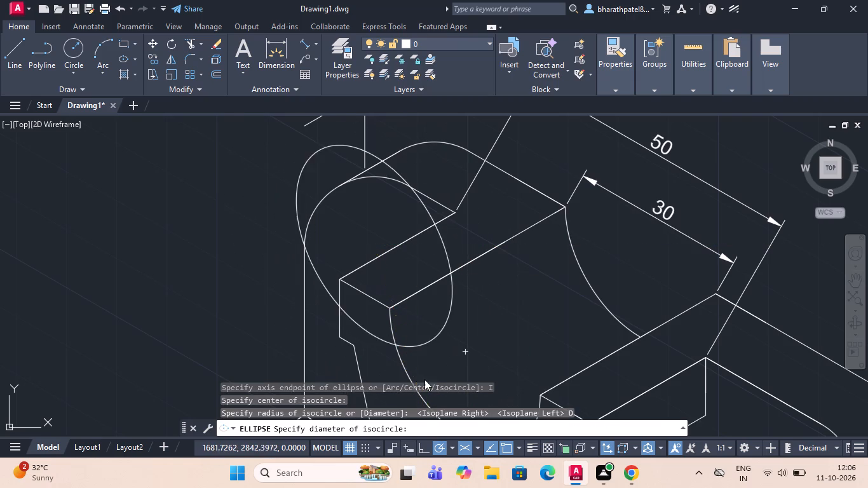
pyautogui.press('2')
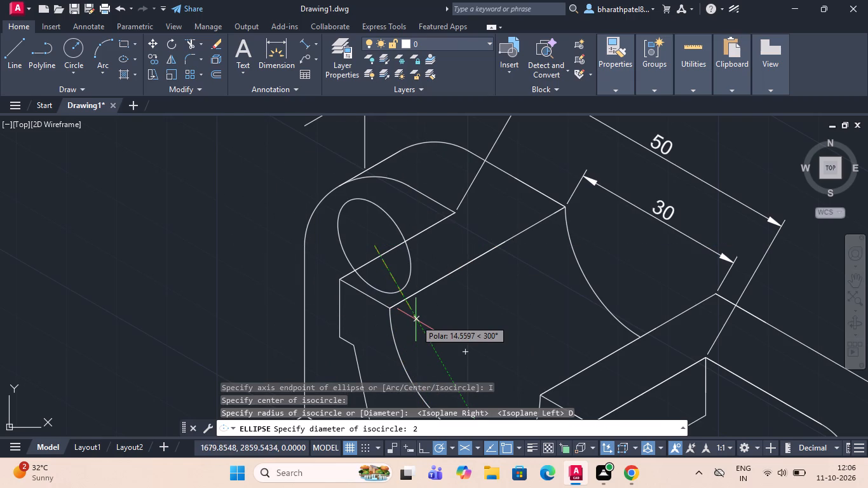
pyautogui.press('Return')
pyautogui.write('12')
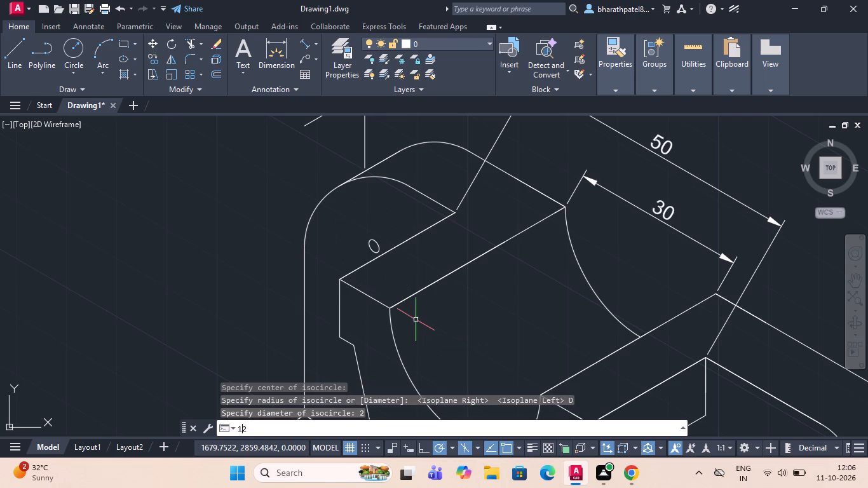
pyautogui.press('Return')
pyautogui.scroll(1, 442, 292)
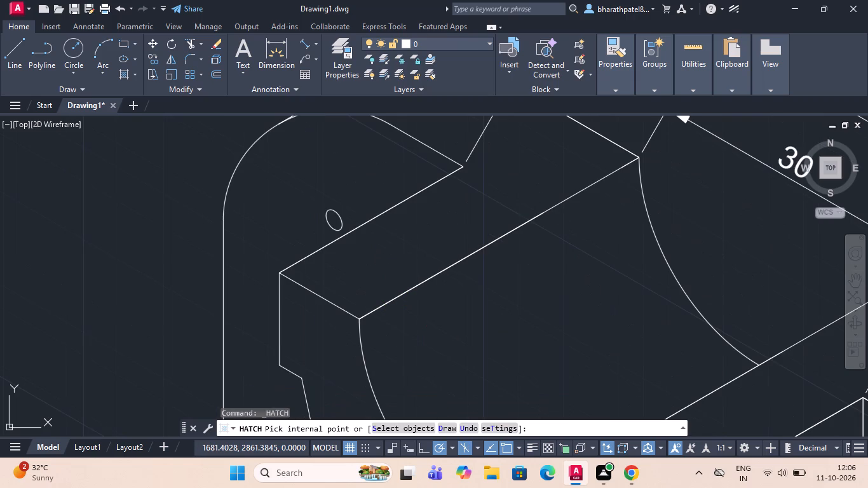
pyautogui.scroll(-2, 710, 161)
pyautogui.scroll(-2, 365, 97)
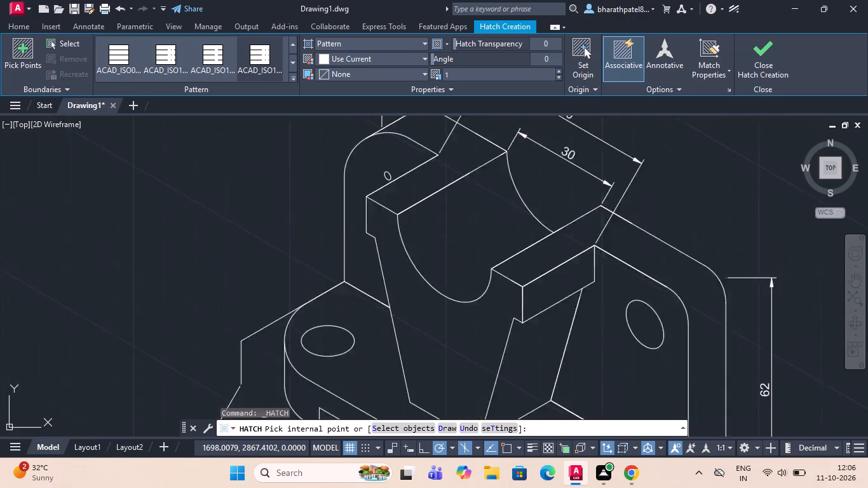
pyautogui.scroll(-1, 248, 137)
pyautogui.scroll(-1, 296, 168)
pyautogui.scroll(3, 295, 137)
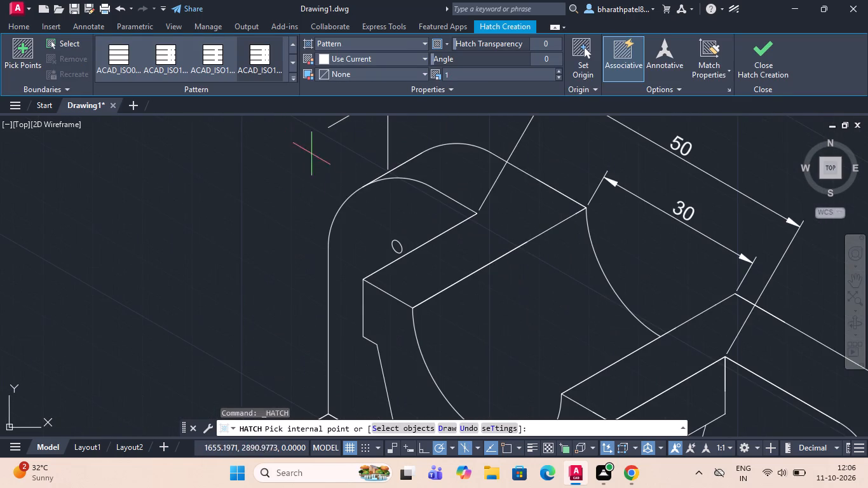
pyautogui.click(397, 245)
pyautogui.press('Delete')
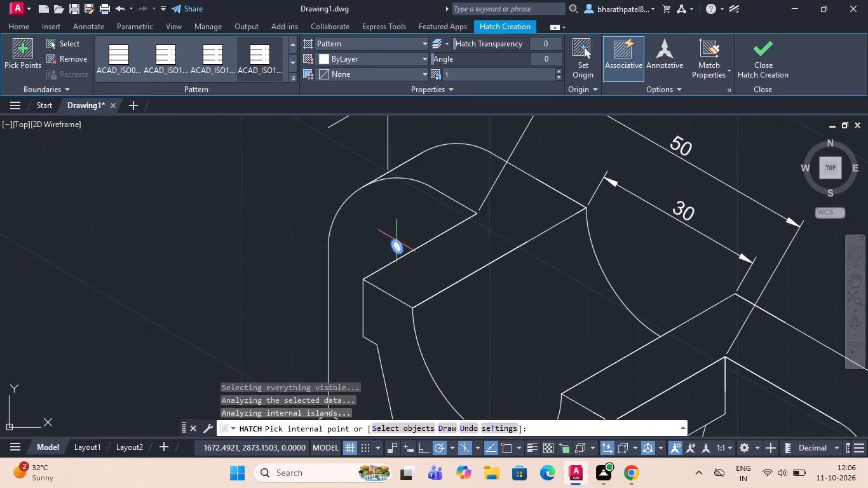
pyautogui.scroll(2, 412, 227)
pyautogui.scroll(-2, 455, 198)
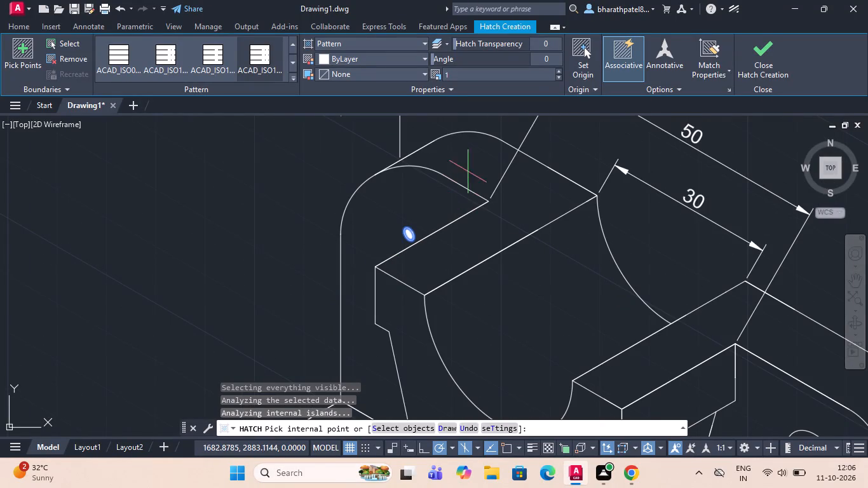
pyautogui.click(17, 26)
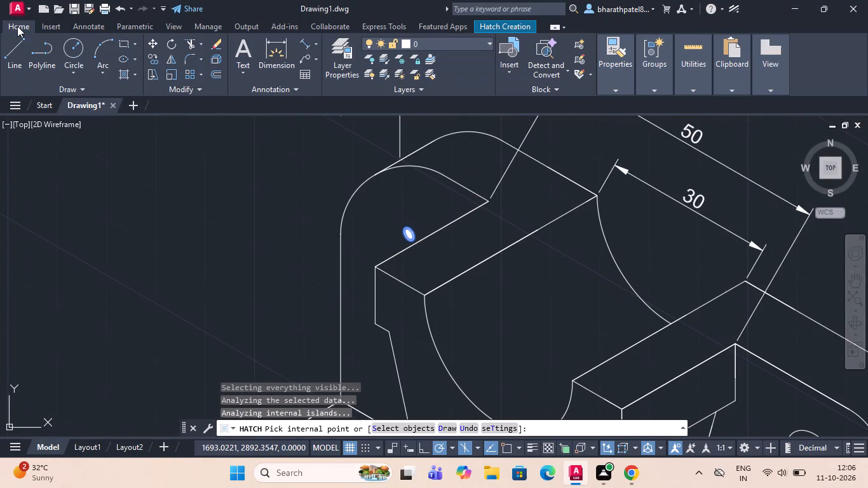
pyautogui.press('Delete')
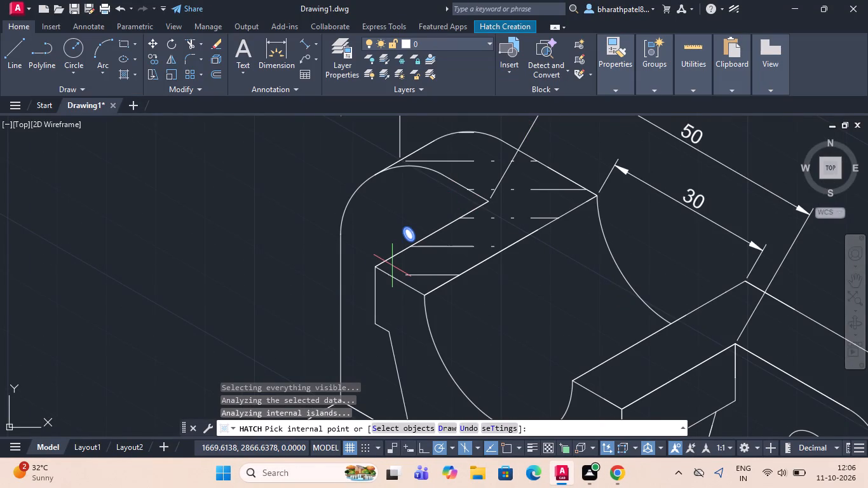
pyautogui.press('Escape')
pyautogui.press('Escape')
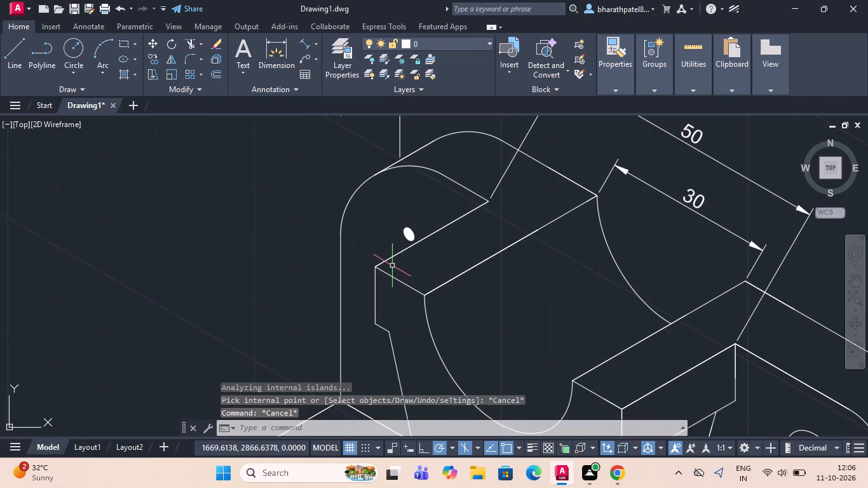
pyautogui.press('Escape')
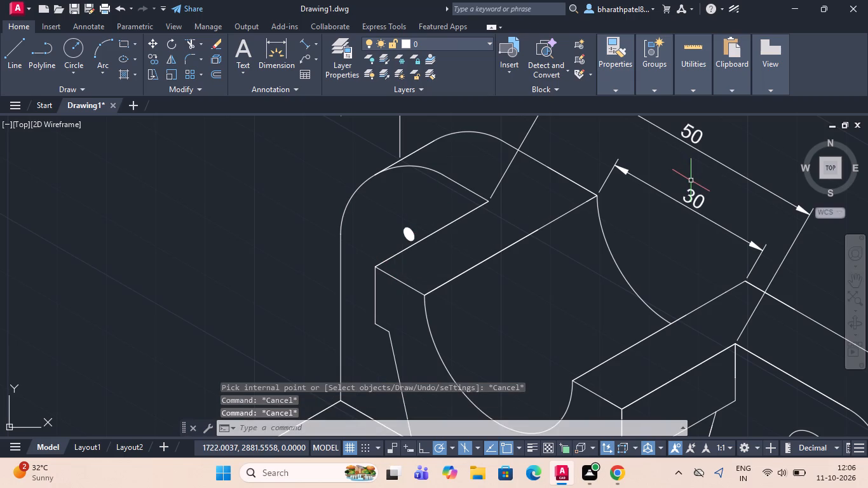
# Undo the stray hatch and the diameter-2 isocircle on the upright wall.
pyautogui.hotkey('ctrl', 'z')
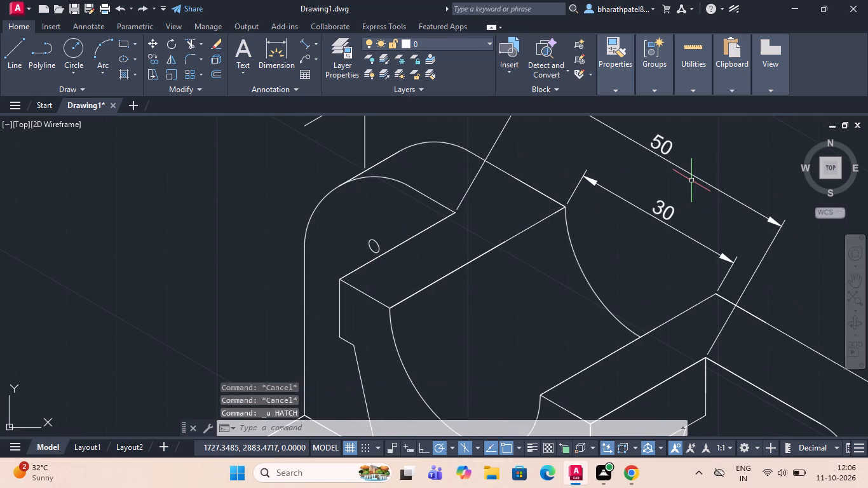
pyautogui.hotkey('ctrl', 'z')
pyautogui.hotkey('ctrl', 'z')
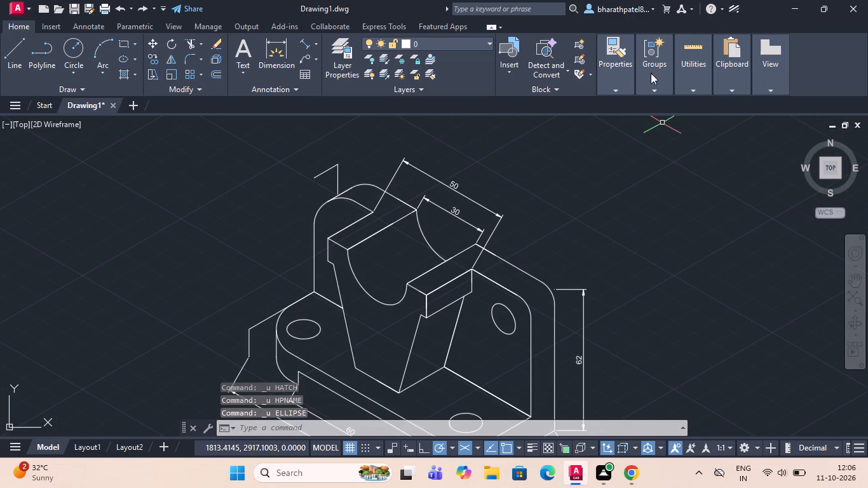
# Draw a diameter-12 isocircle in the Left isoplane on the upright wall's front face, centred on its far rounded corner behind the rib.
pyautogui.click(327, 429)
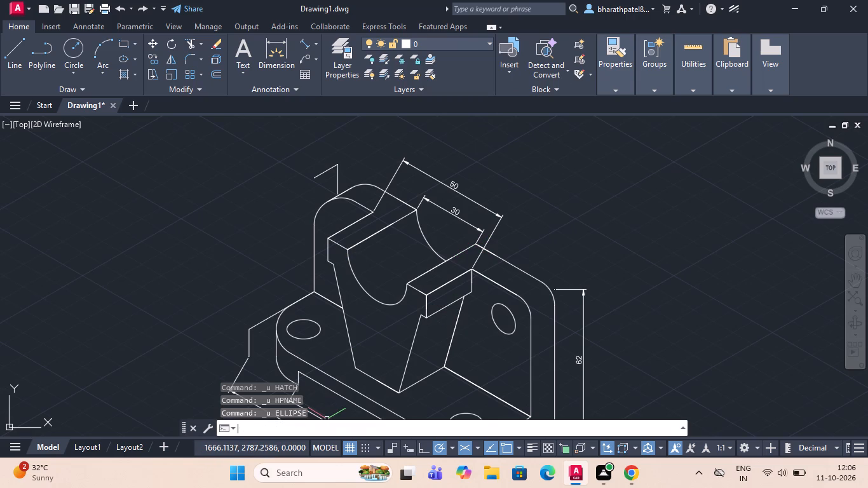
pyautogui.press('e')
pyautogui.write('LL')
pyautogui.press('Return')
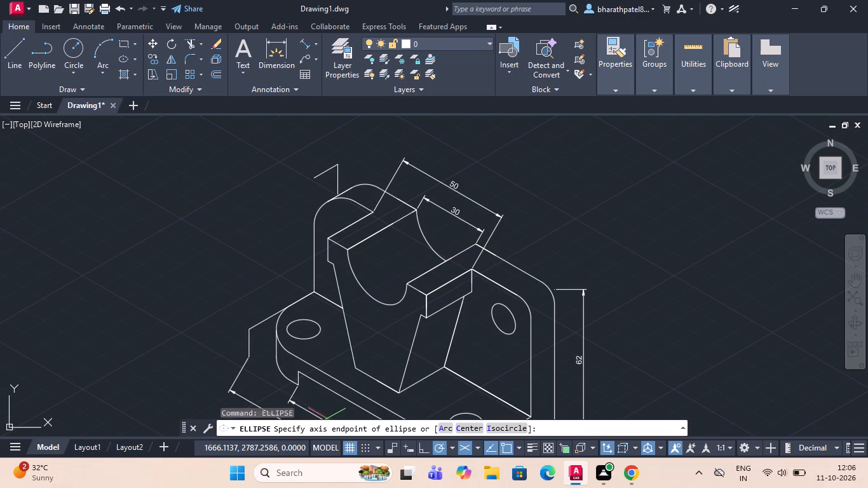
pyautogui.click(506, 435)
pyautogui.click(505, 430)
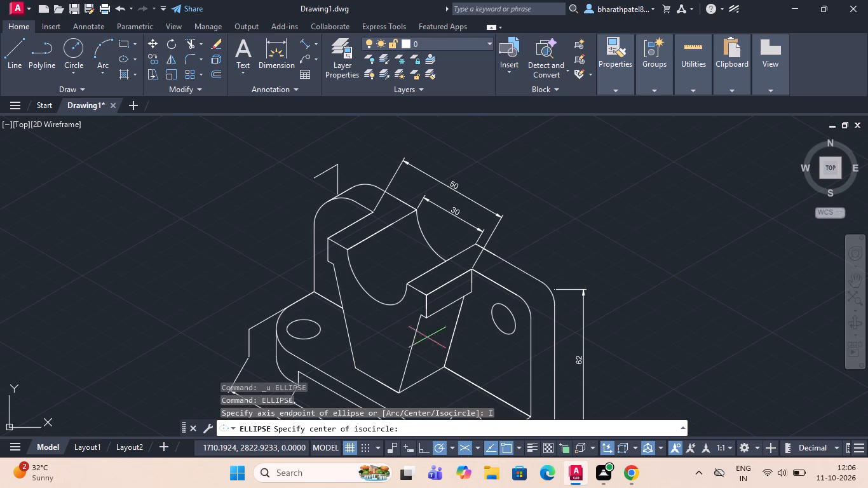
pyautogui.click(339, 224)
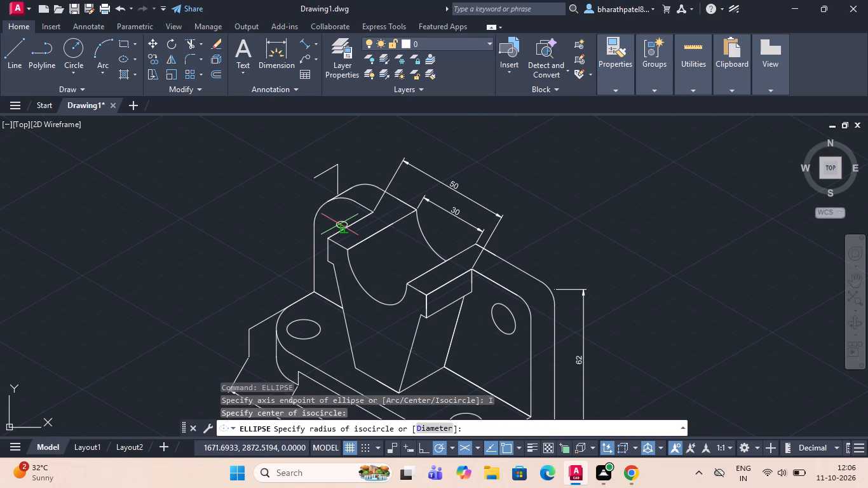
pyautogui.press('F5')
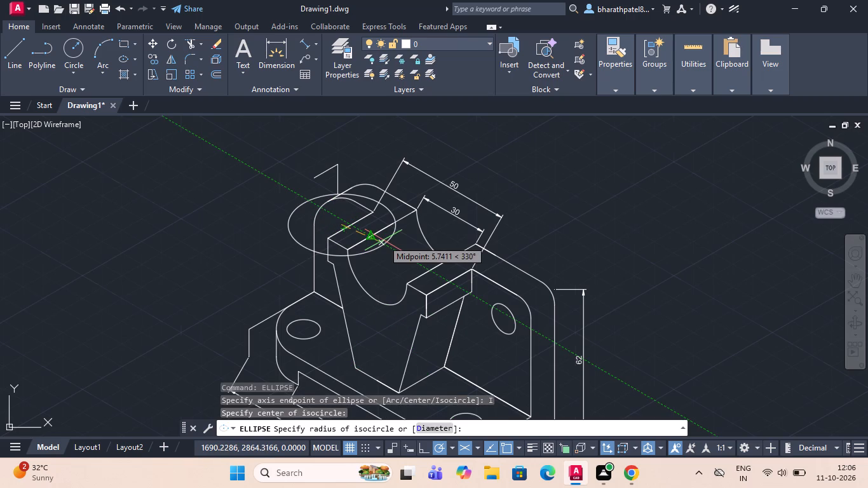
pyautogui.press('F5')
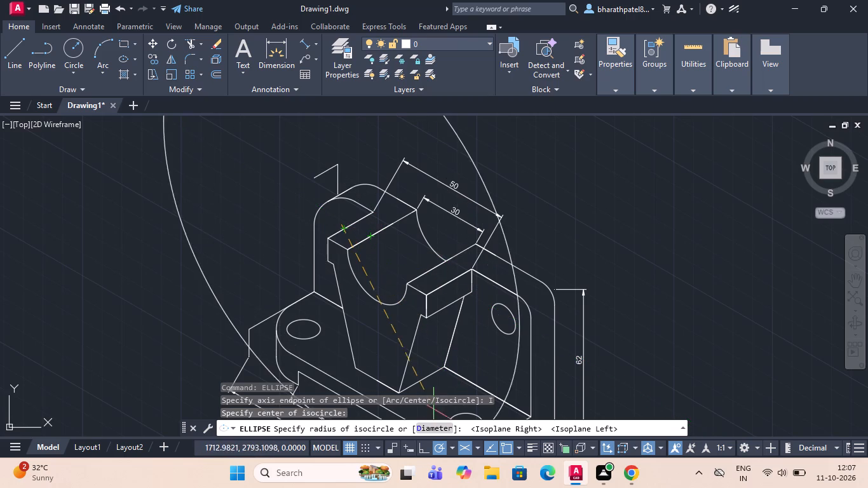
pyautogui.click(430, 428)
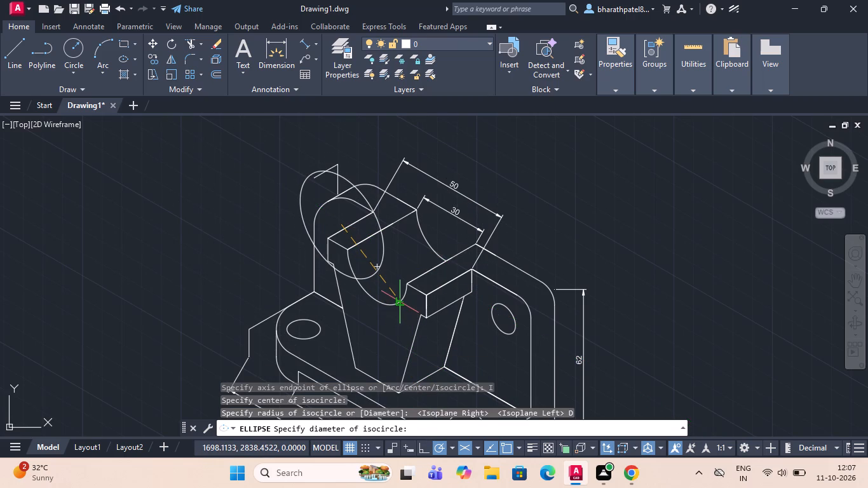
pyautogui.write('12')
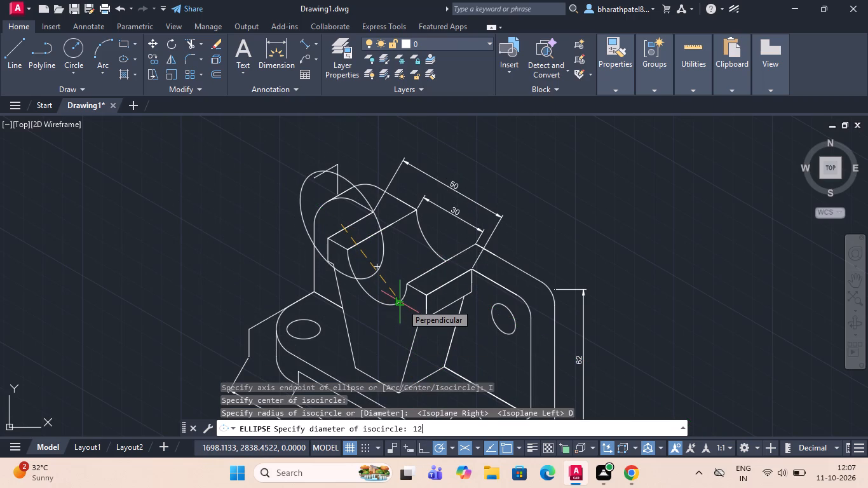
pyautogui.press('Return')
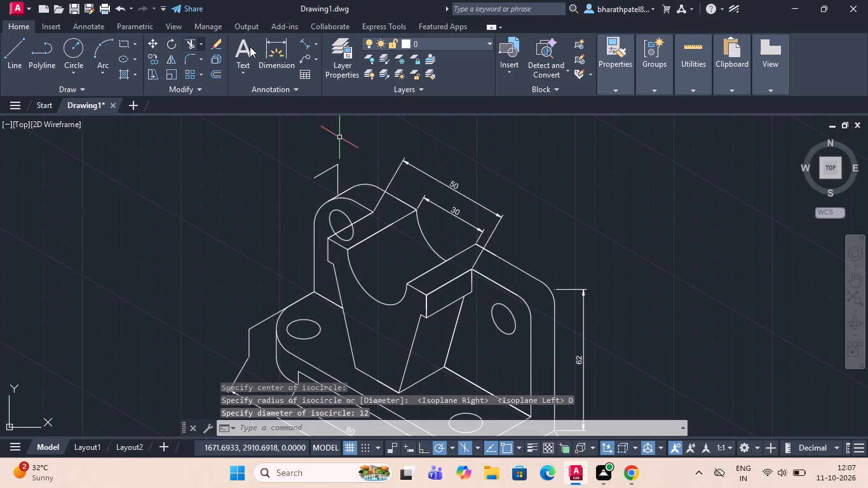
# Trim the part of the new wall isocircle that lies behind the rib's top edge.
pyautogui.click(187, 43)
pyautogui.scroll(4, 348, 243)
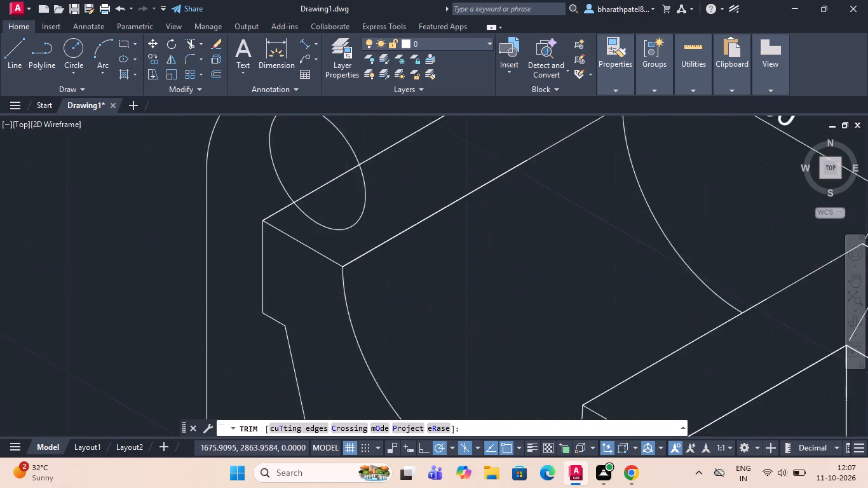
pyautogui.click(344, 219)
# Trim away the leftover square-corner lines outside the rounded corners at the base's far end and the upright wall's far top.
pyautogui.scroll(-3, 344, 218)
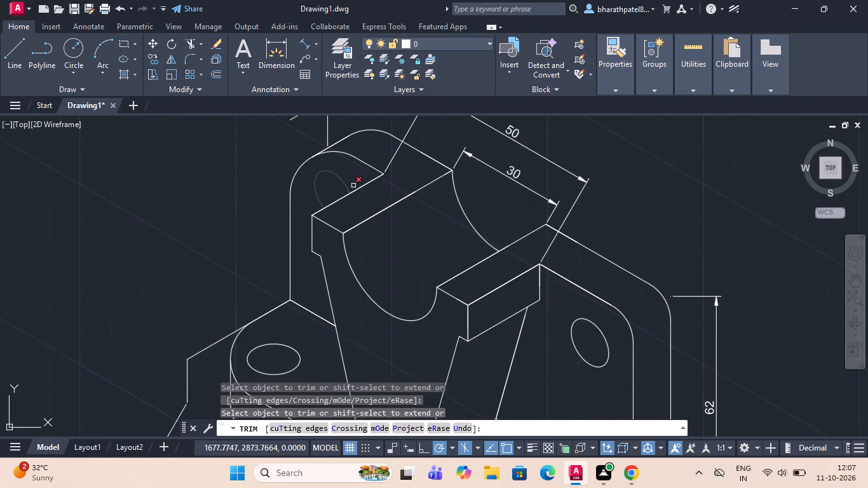
pyautogui.scroll(3, 356, 175)
pyautogui.scroll(-5, 344, 202)
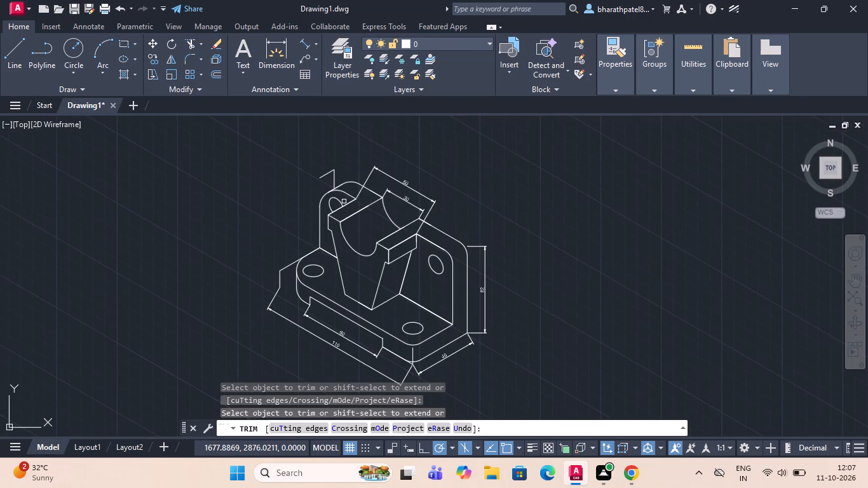
pyautogui.click(279, 276)
pyautogui.click(281, 269)
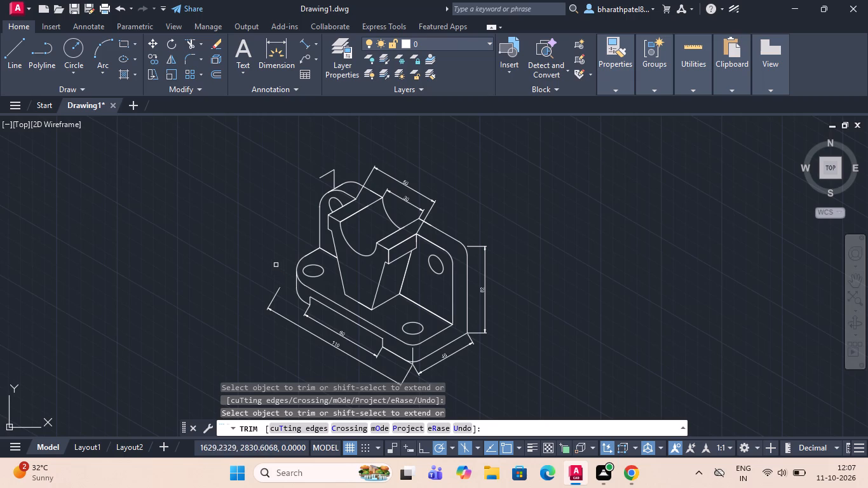
pyautogui.click(334, 169)
pyautogui.click(333, 172)
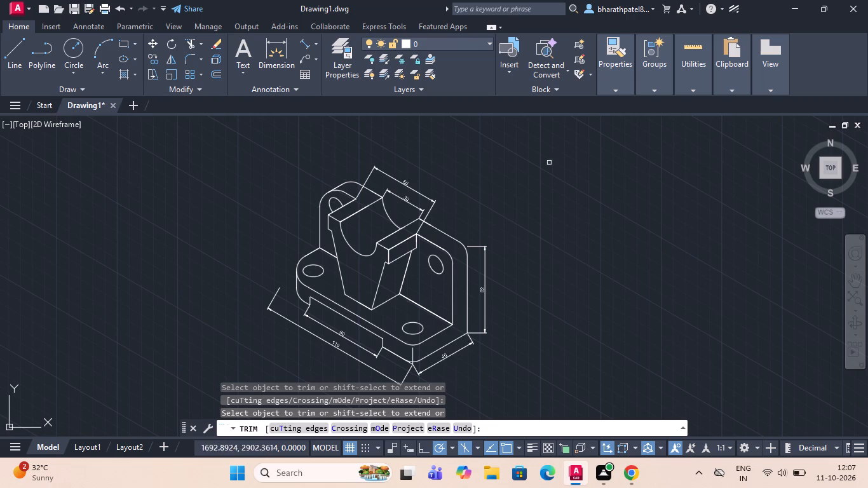
# Draw a centre line through the centre of the hole at the base's far end, along the base's length, ending on the ellipse both ways.
pyautogui.click(44, 27)
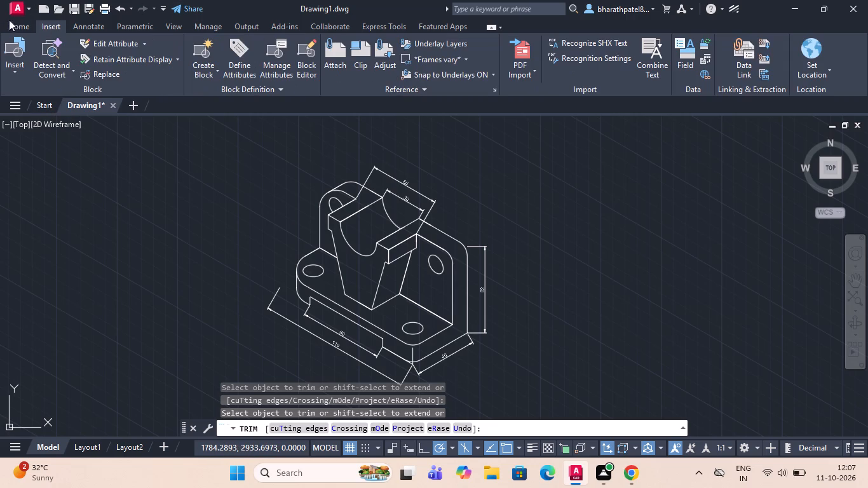
pyautogui.click(15, 30)
pyautogui.click(8, 55)
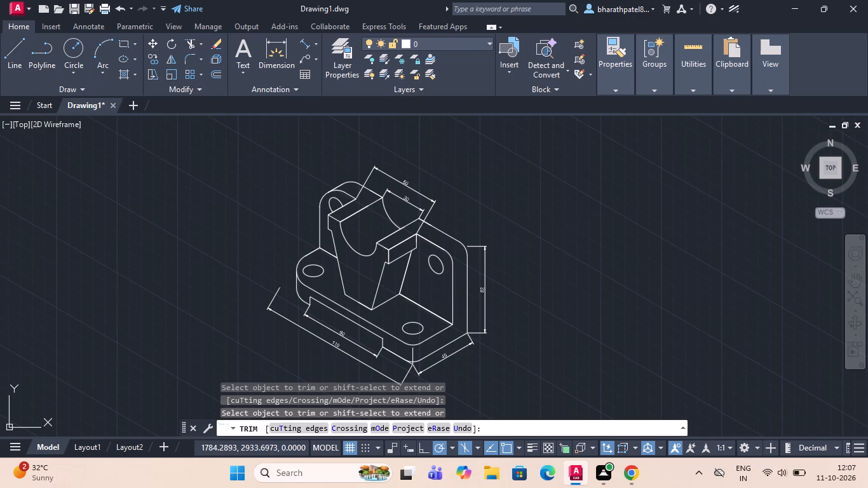
pyautogui.scroll(3, 310, 281)
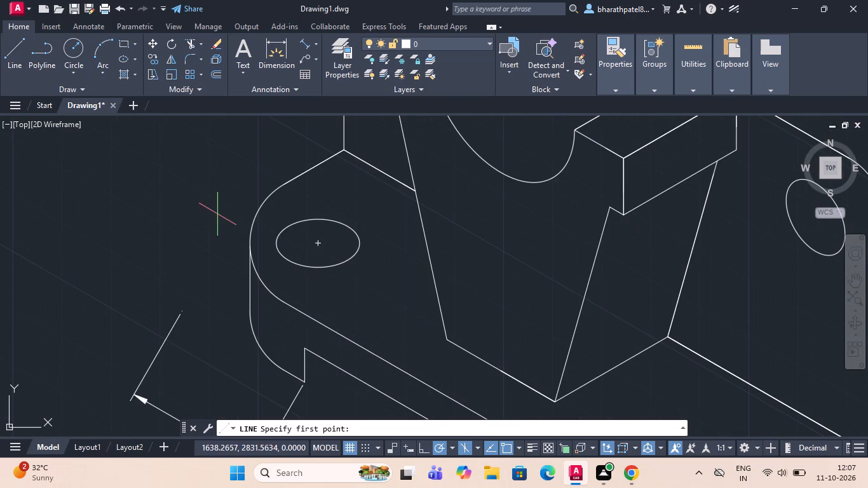
pyautogui.scroll(-4, 218, 213)
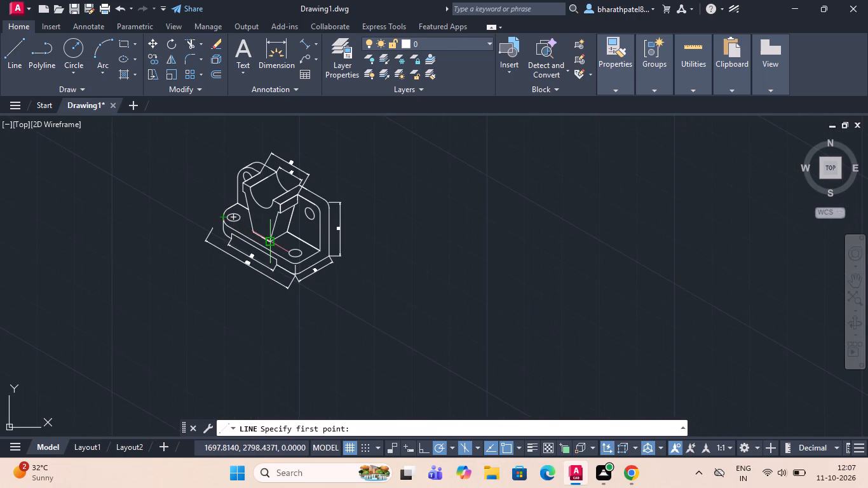
pyautogui.scroll(3, 290, 219)
pyautogui.scroll(-1, 166, 281)
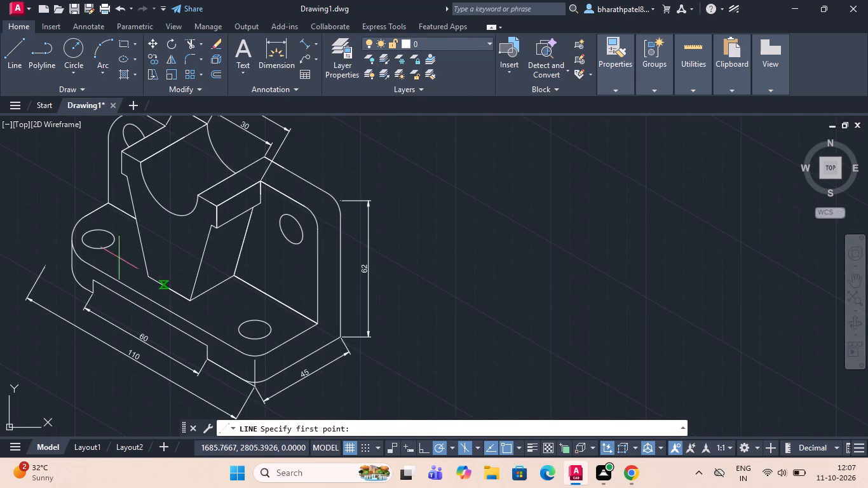
pyautogui.scroll(3, 104, 236)
pyautogui.scroll(-4, 104, 236)
pyautogui.scroll(4, 101, 236)
pyautogui.scroll(-4, 101, 236)
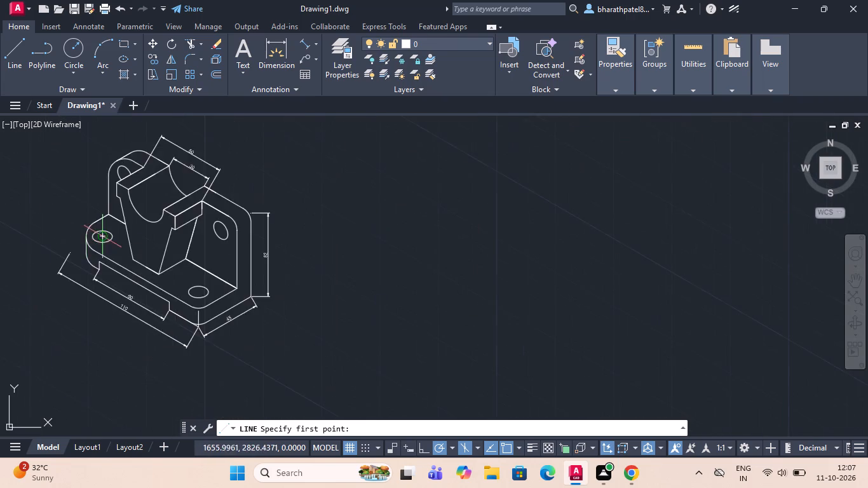
pyautogui.scroll(2, 72, 229)
pyautogui.scroll(2, 137, 233)
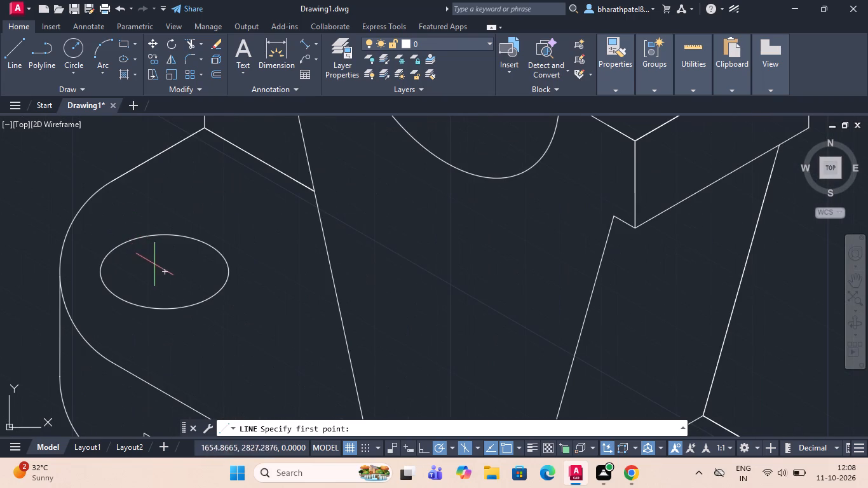
pyautogui.click(165, 271)
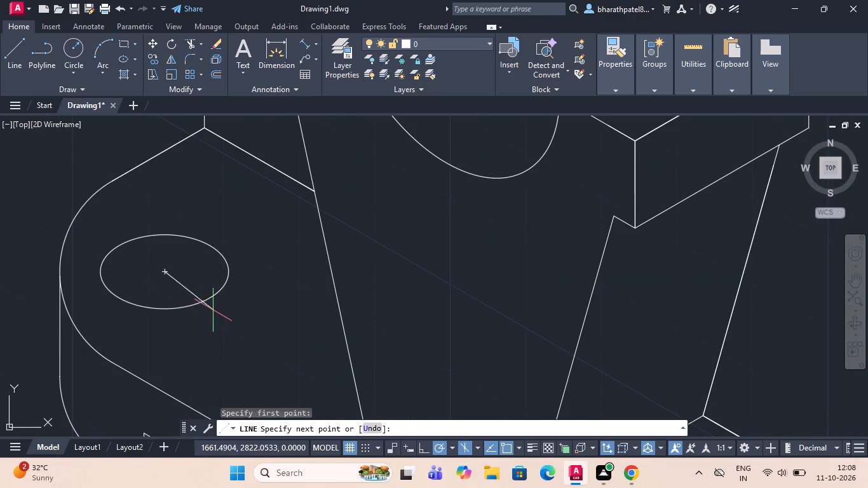
pyautogui.click(216, 304)
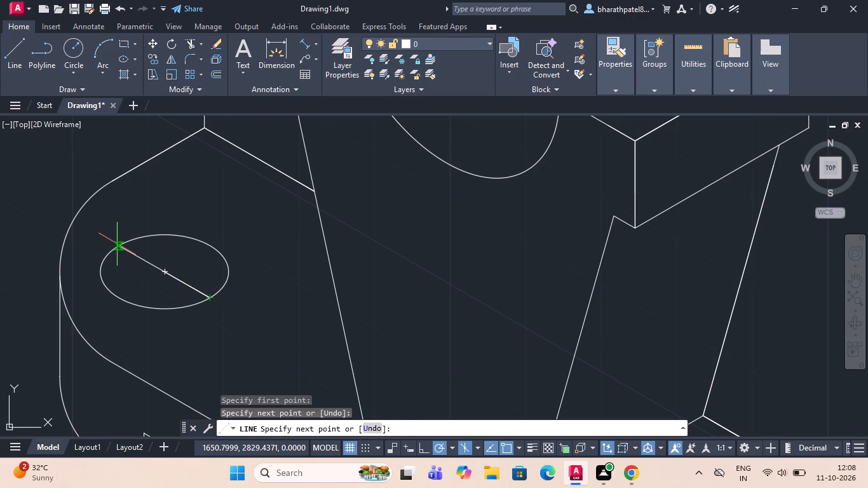
pyautogui.click(117, 244)
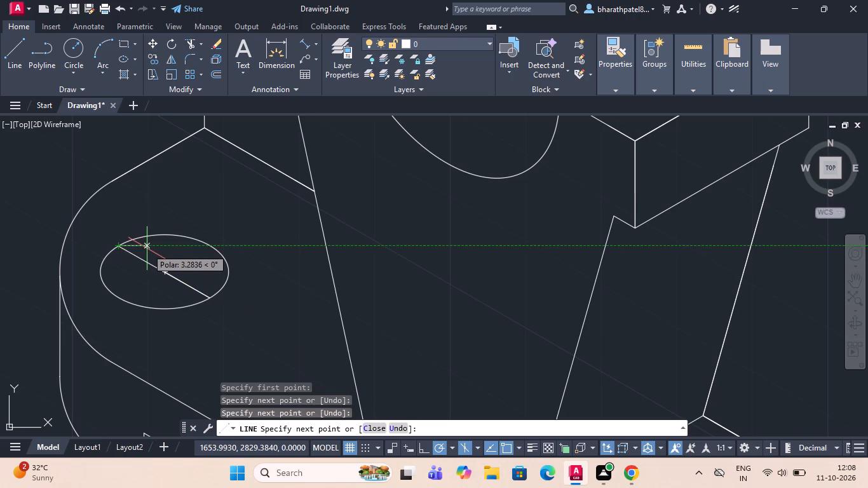
pyautogui.press('Escape')
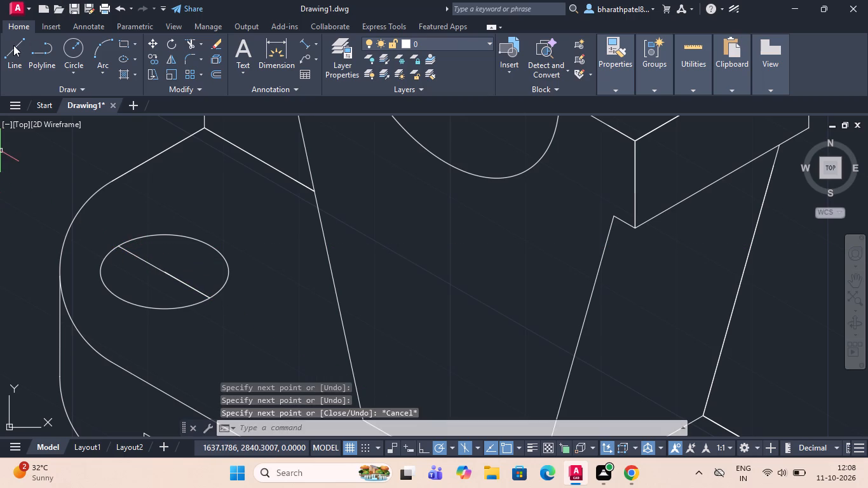
# Draw a crossing centre line at 30° through the same hole's centre, about 17.7 long and extending past the ellipse both ways.
pyautogui.click(13, 46)
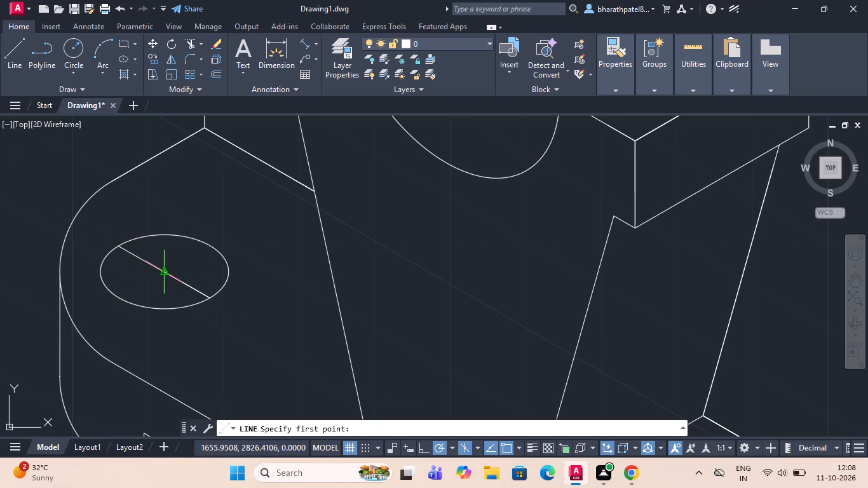
pyautogui.click(161, 271)
pyautogui.scroll(-2, 168, 256)
pyautogui.scroll(4, 169, 254)
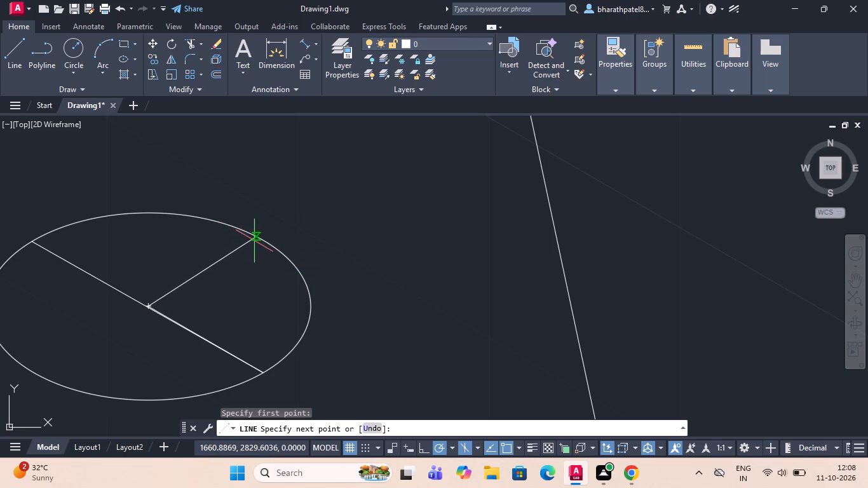
pyautogui.scroll(2, 257, 244)
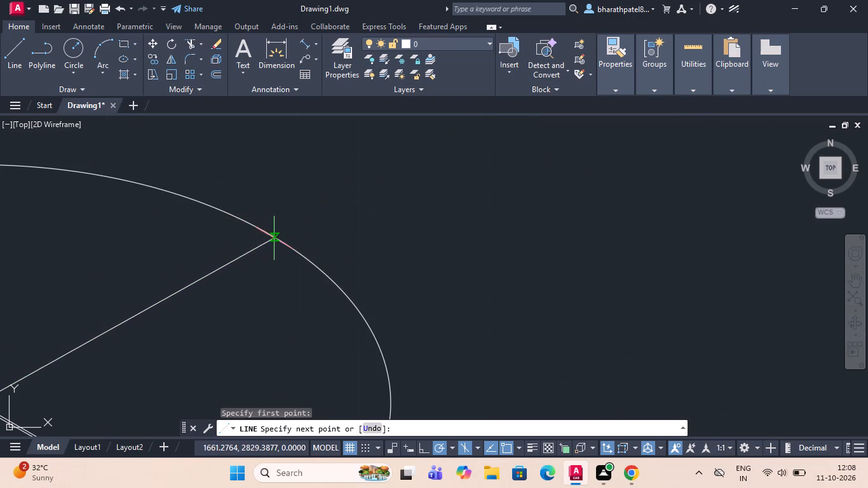
pyautogui.click(309, 211)
pyautogui.scroll(-4, 309, 210)
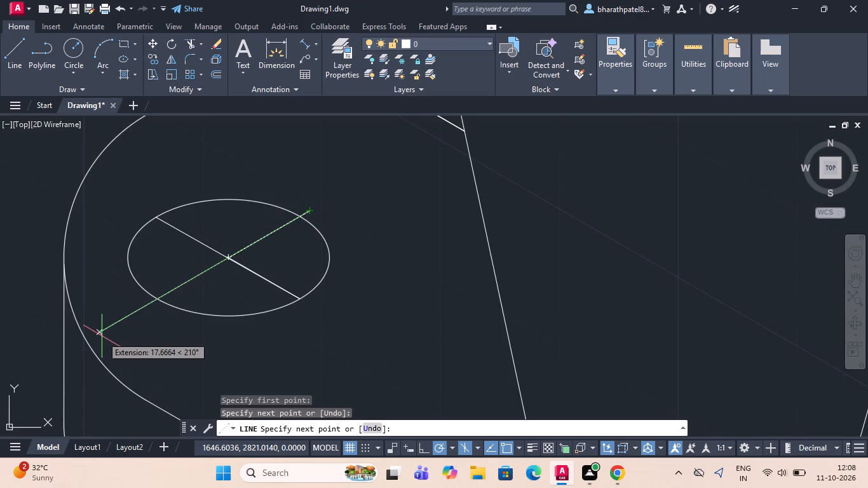
pyautogui.click(102, 334)
pyautogui.press('Escape')
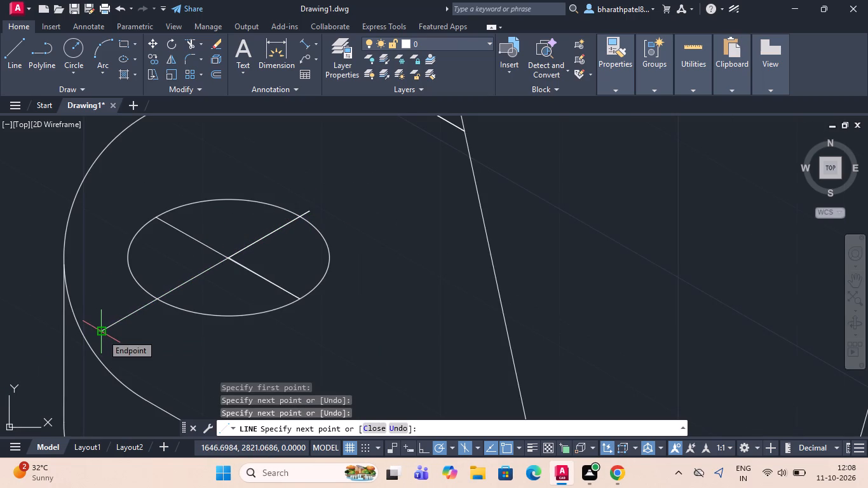
# Trim both ends of the crossing centre line that project outside the far base hole.
pyautogui.click(190, 35)
pyautogui.click(190, 41)
pyautogui.moveTo(104, 257); pyautogui.dragTo(126, 310)
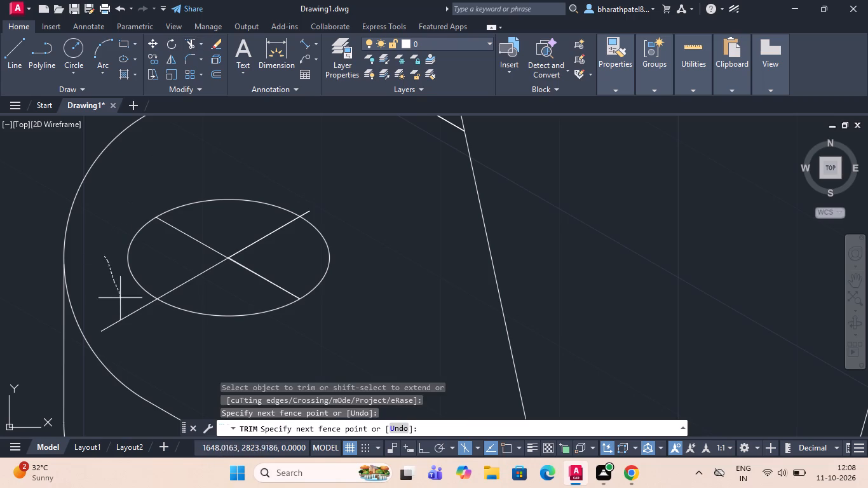
pyautogui.moveTo(126, 310); pyautogui.dragTo(142, 342)
pyautogui.scroll(3, 288, 191)
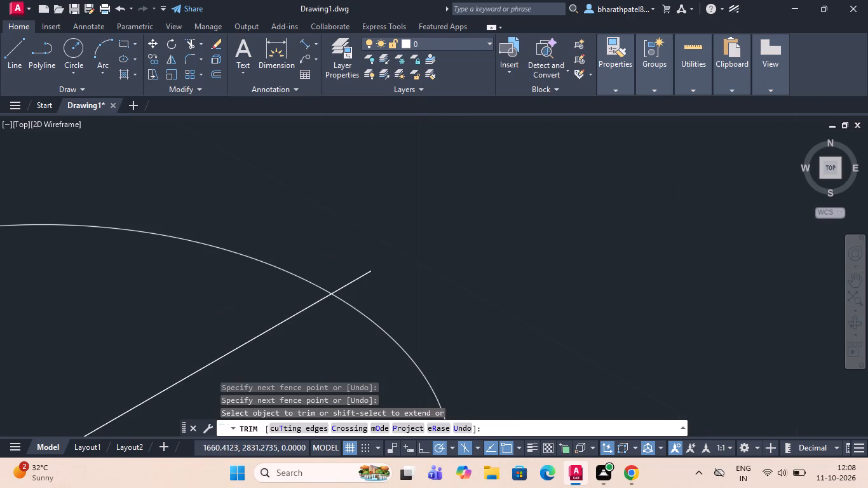
pyautogui.moveTo(288, 191); pyautogui.dragTo(373, 298)
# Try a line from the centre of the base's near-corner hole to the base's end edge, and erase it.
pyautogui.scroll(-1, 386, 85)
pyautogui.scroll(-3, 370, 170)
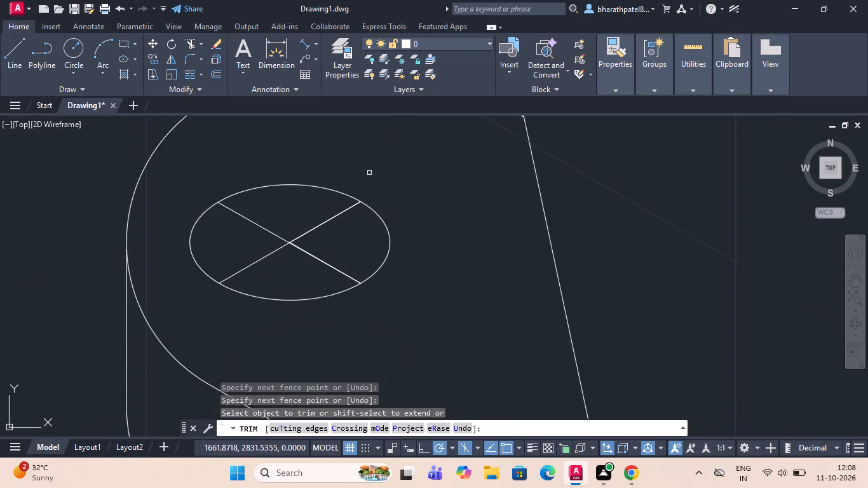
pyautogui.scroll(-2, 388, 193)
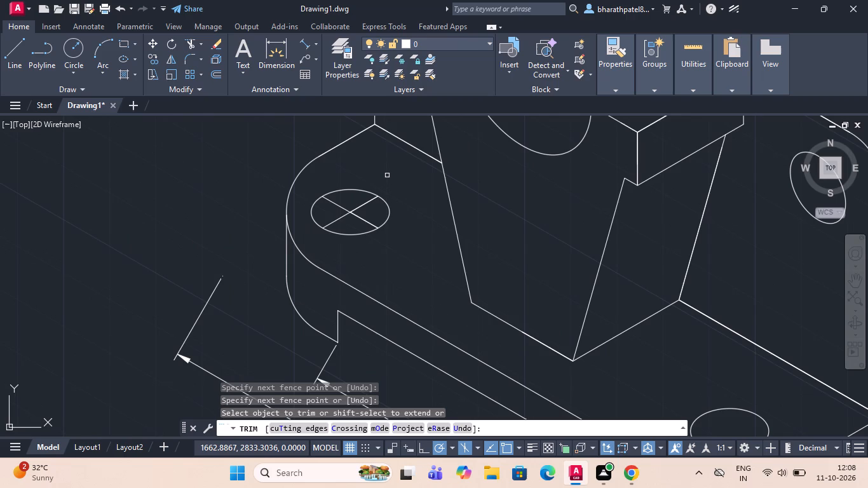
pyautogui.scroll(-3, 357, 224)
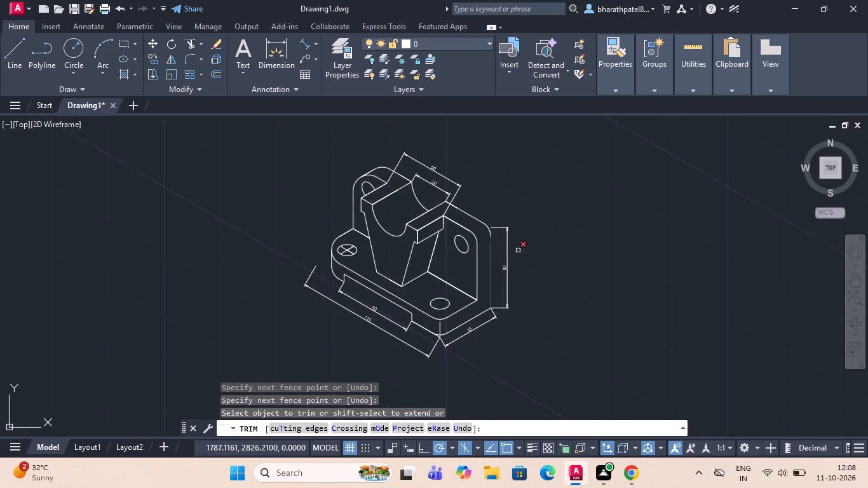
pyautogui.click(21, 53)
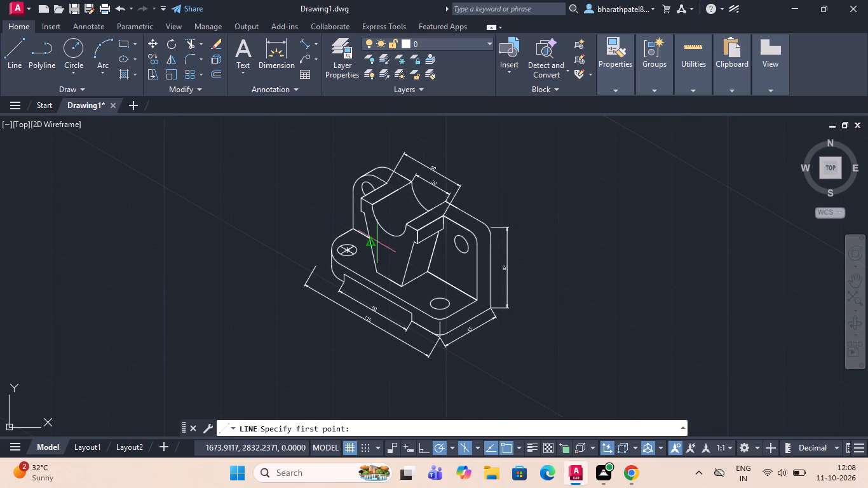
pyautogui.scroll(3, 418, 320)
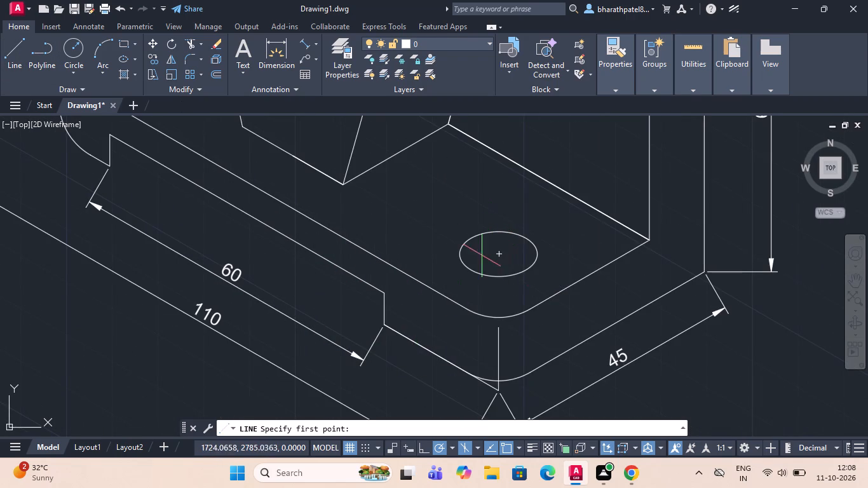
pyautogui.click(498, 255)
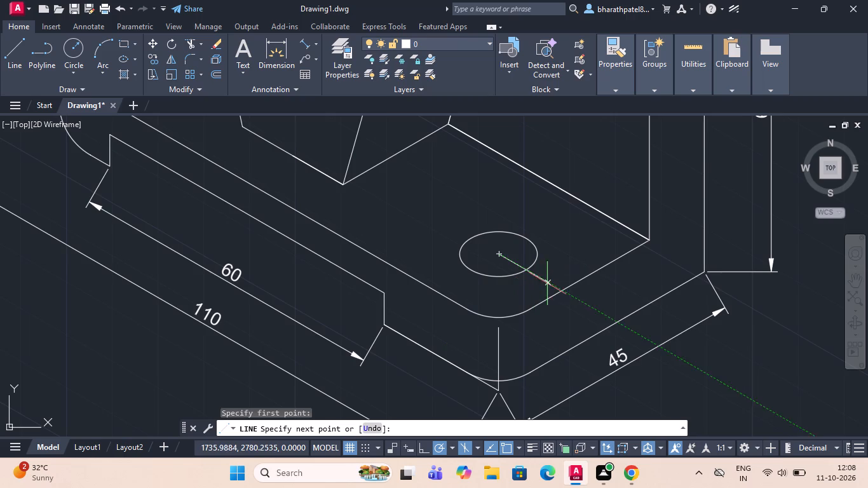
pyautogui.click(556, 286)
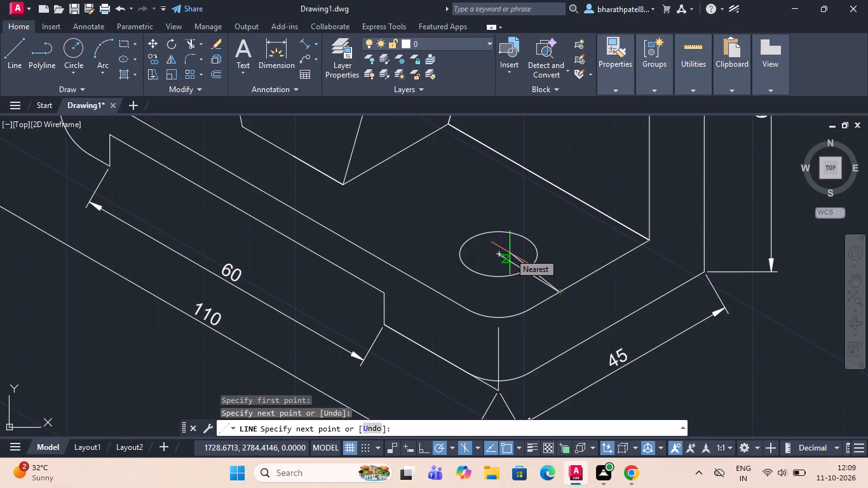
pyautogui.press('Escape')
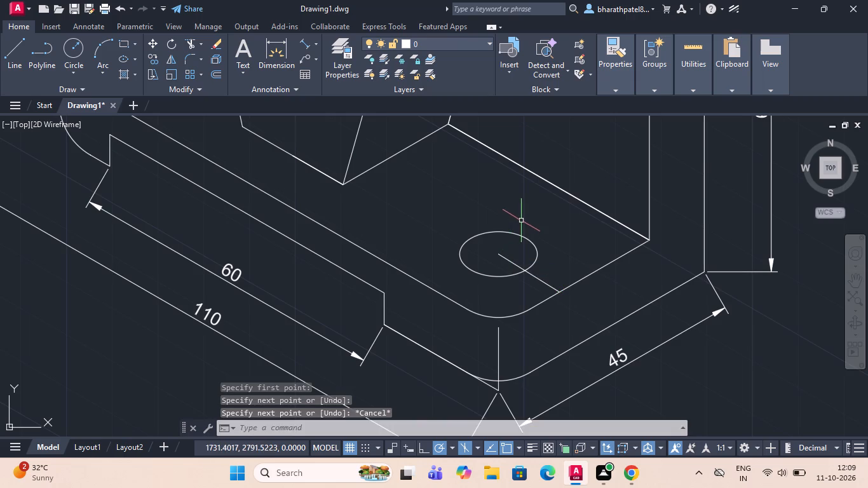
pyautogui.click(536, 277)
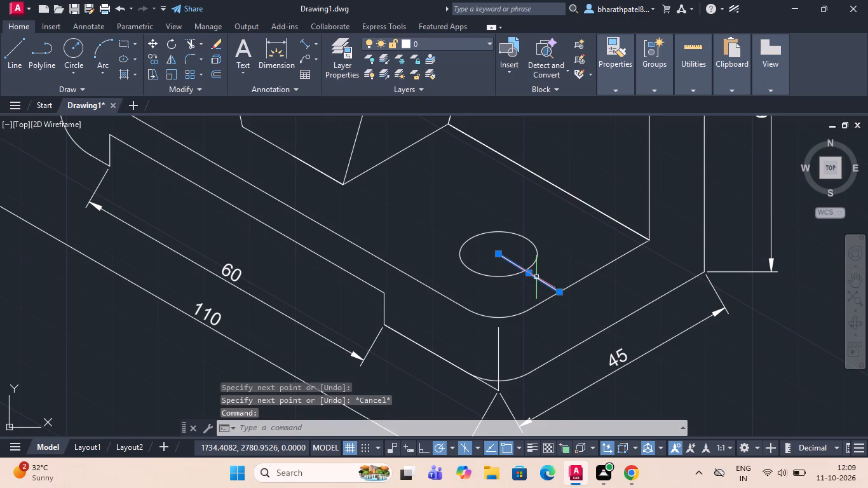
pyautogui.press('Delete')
# Draw a centre line at 330° along the base's length through the near-corner hole's centre, extending past the ellipse both ways.
pyautogui.scroll(1, 536, 277)
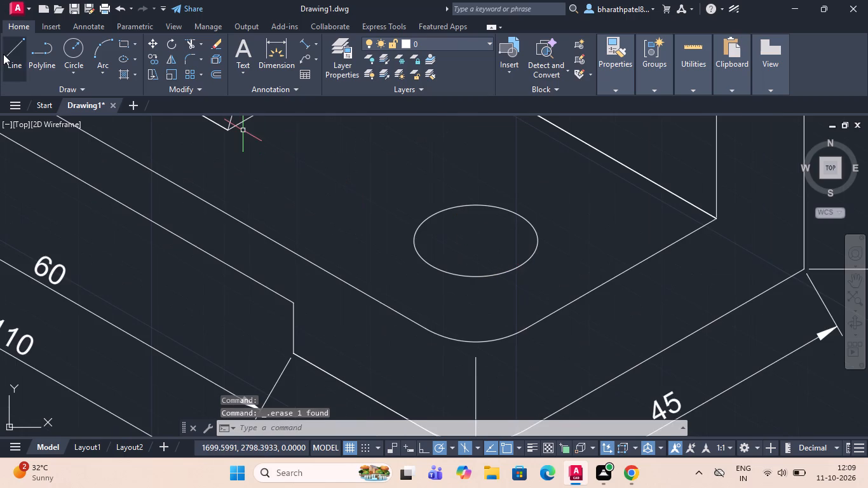
pyautogui.click(4, 54)
pyautogui.scroll(-2, 280, 202)
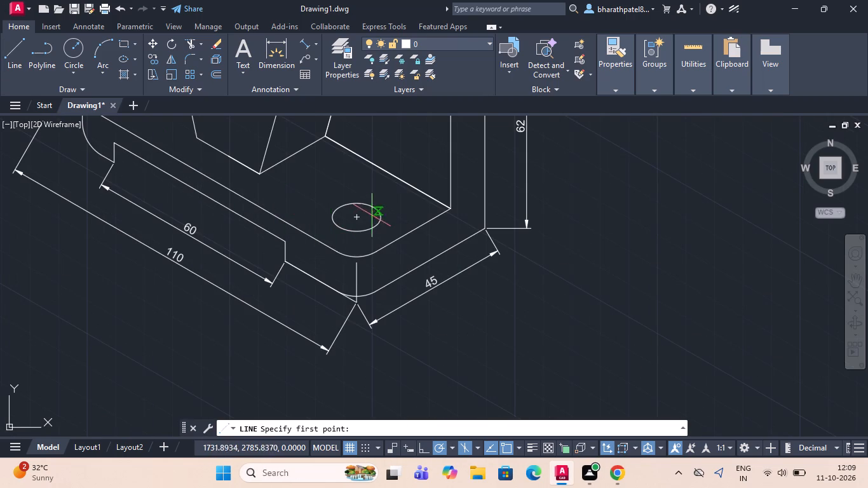
pyautogui.scroll(2, 350, 215)
pyautogui.scroll(-2, 353, 215)
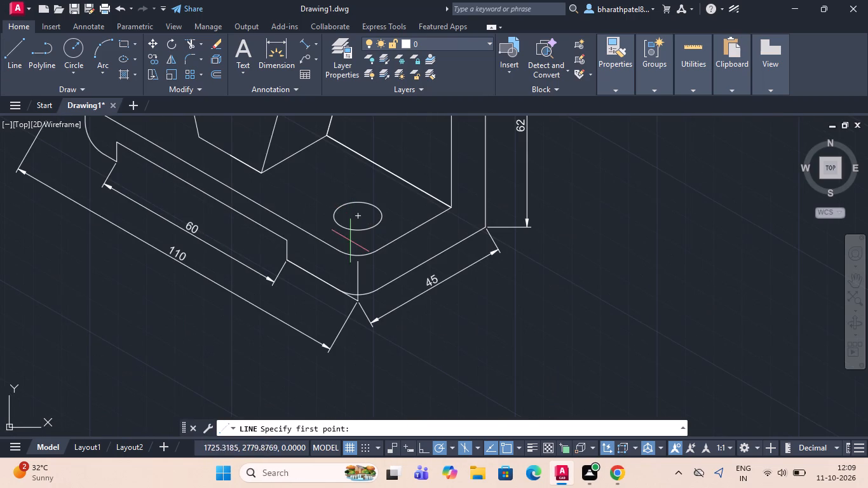
pyautogui.click(356, 212)
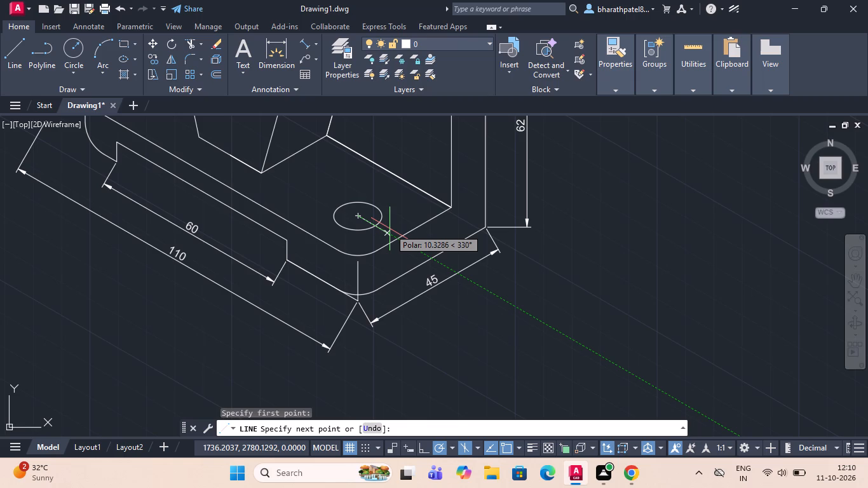
pyautogui.click(390, 229)
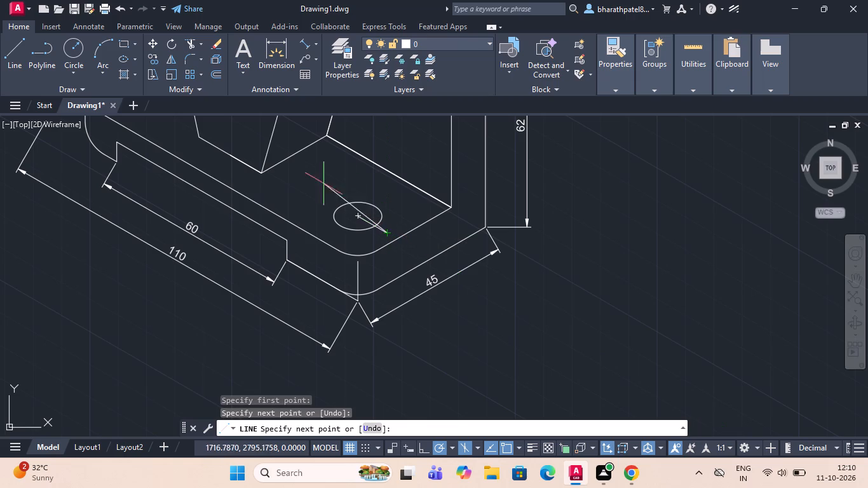
pyautogui.click(302, 180)
pyautogui.press('Escape')
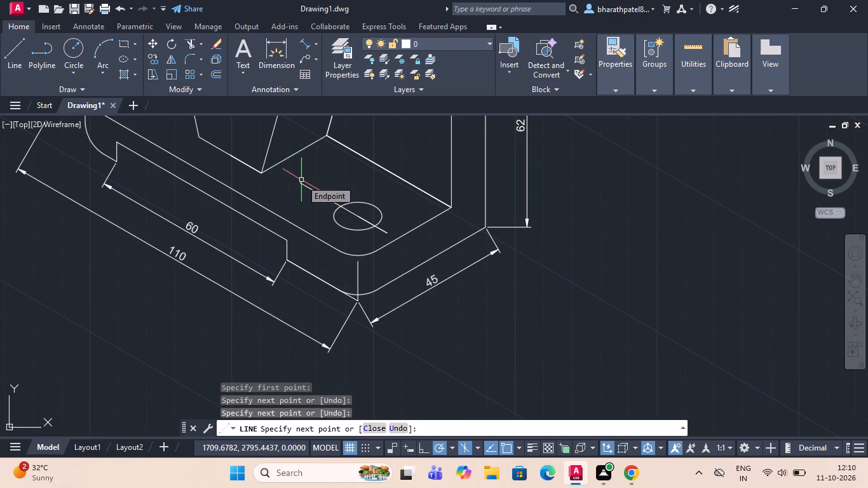
# Draw a crossing centre line at 30° through the near-corner hole's centre, starting about 12.3 from the centre and passing the ellipse both ways.
pyautogui.click(11, 44)
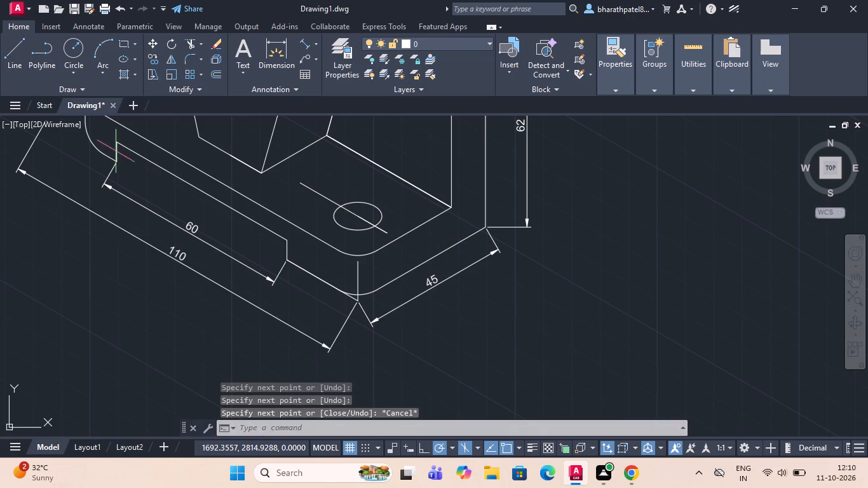
pyautogui.click(360, 217)
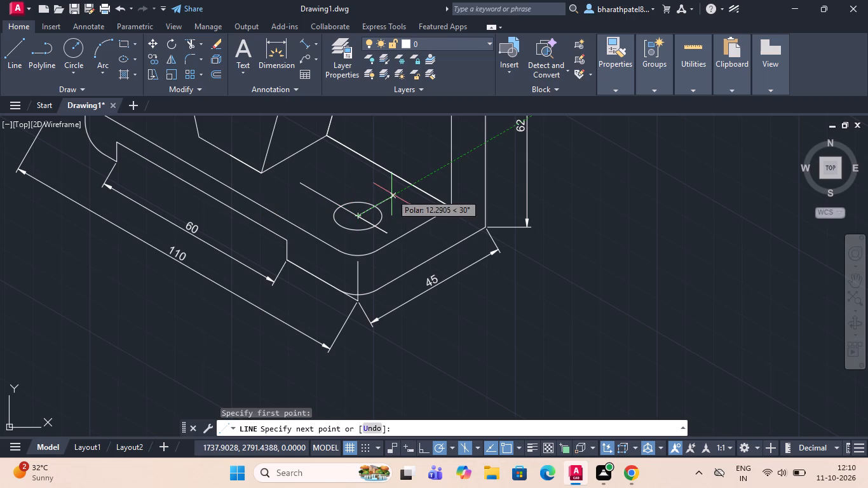
pyautogui.click(393, 194)
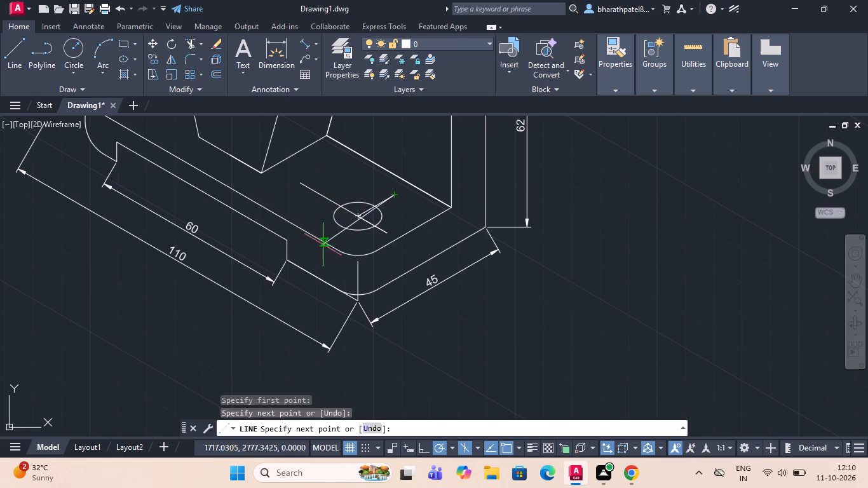
pyautogui.click(334, 234)
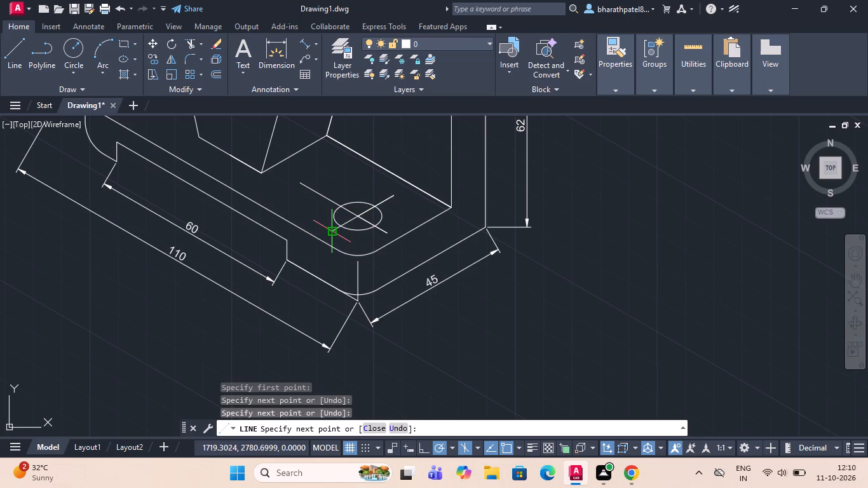
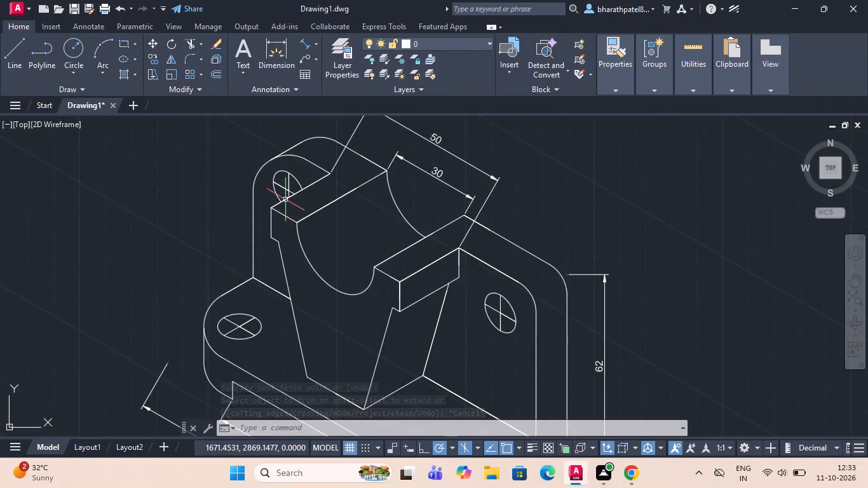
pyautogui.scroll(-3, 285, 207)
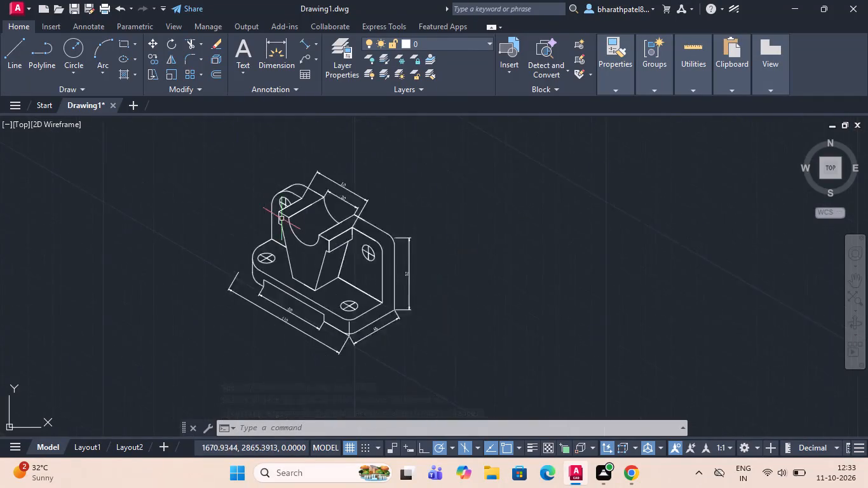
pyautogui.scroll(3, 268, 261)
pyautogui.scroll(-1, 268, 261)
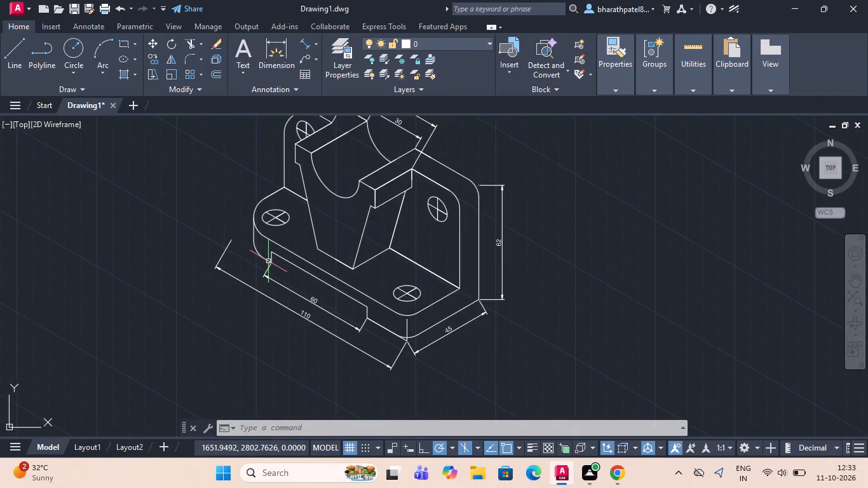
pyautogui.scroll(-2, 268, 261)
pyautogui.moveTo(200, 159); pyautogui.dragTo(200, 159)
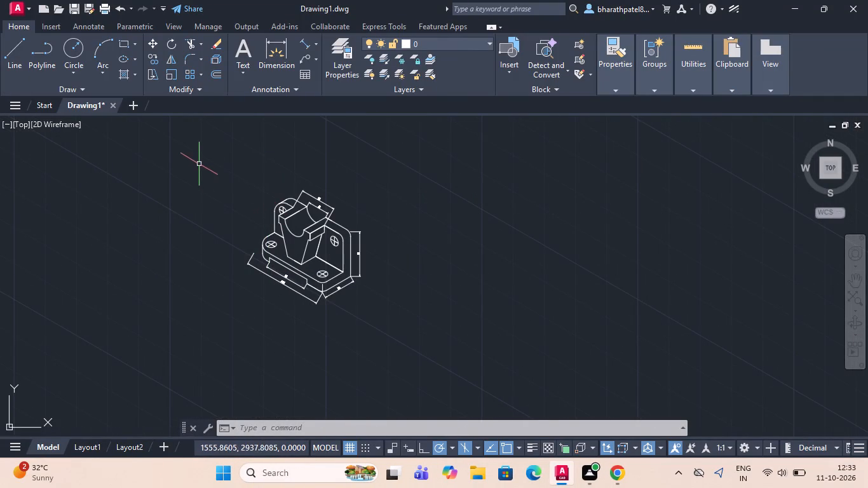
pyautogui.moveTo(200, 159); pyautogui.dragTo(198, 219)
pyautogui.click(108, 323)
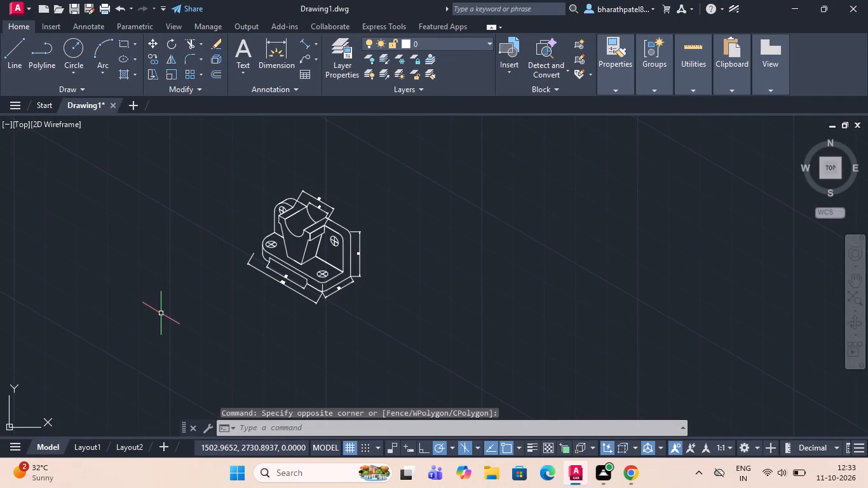
# Try to save the drawing as Plummer Block in the Documents folder, without replacing the existing file of that name.
pyautogui.hotkey('ctrl', 's')
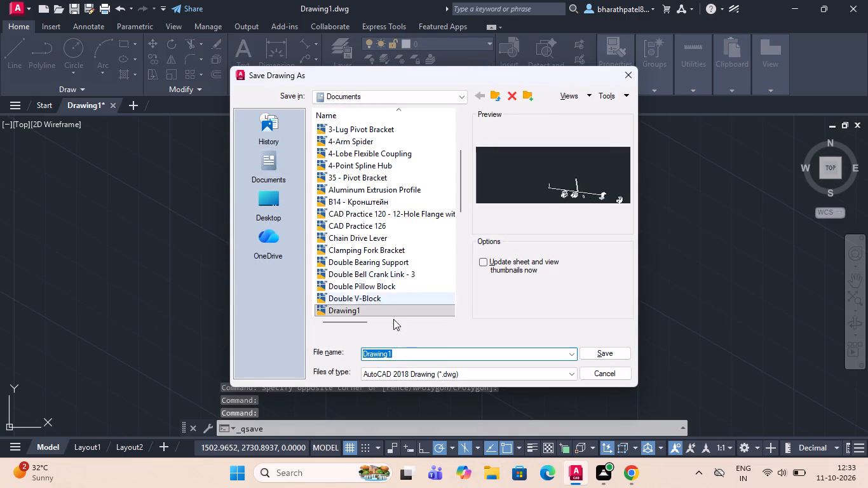
pyautogui.moveTo(416, 353); pyautogui.dragTo(339, 360)
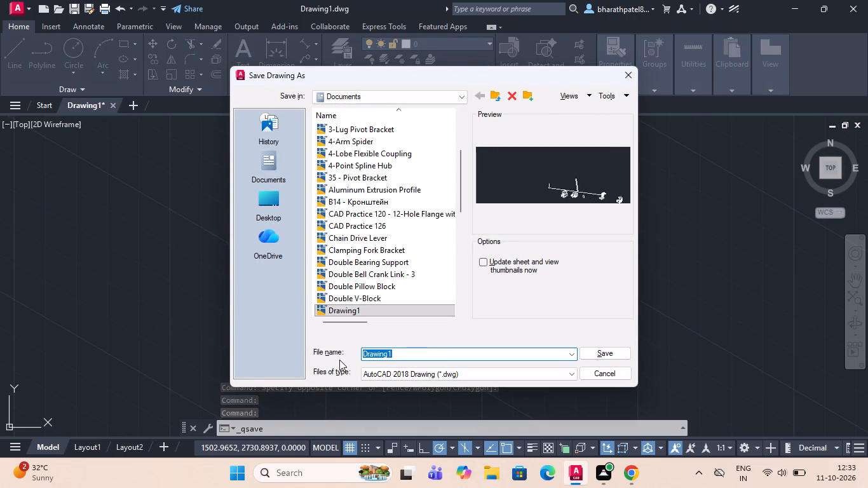
pyautogui.hotkey('ctrl', 'v')
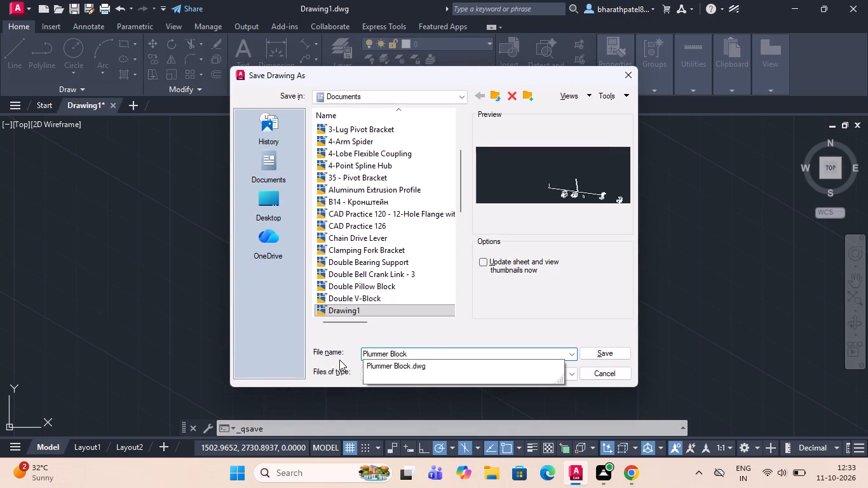
pyautogui.press('Return')
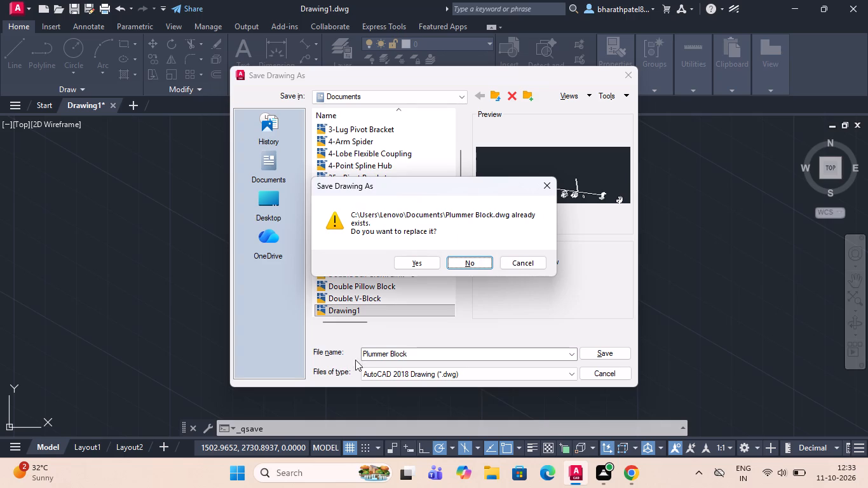
pyautogui.click(546, 184)
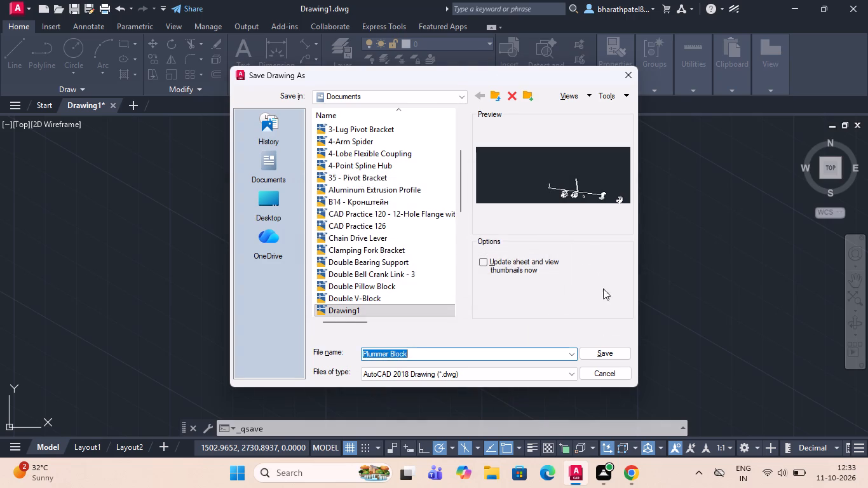
pyautogui.click(599, 357)
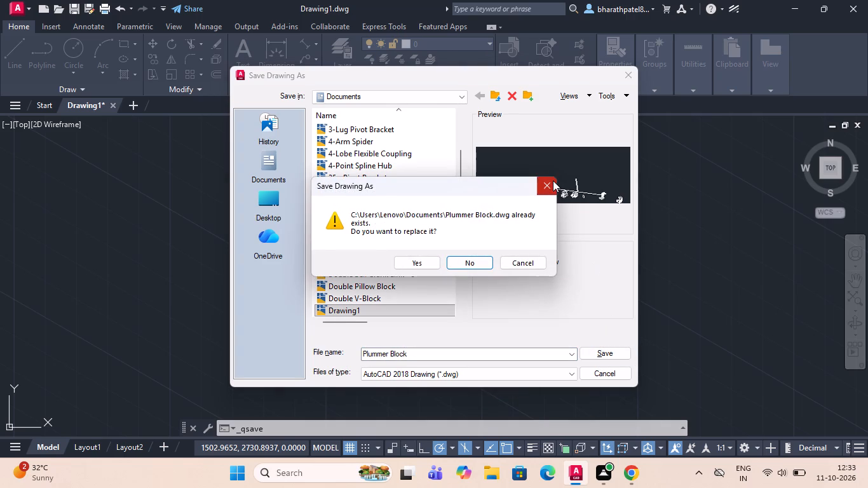
pyautogui.click(553, 180)
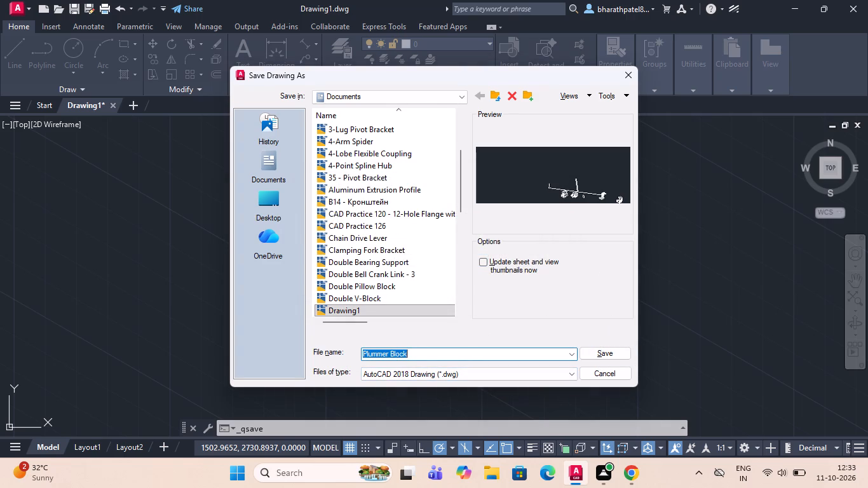
pyautogui.click(600, 353)
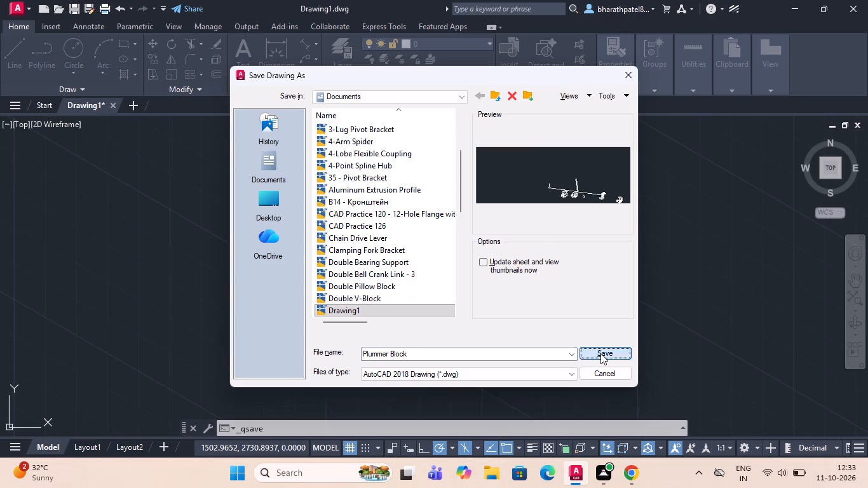
pyautogui.click(473, 267)
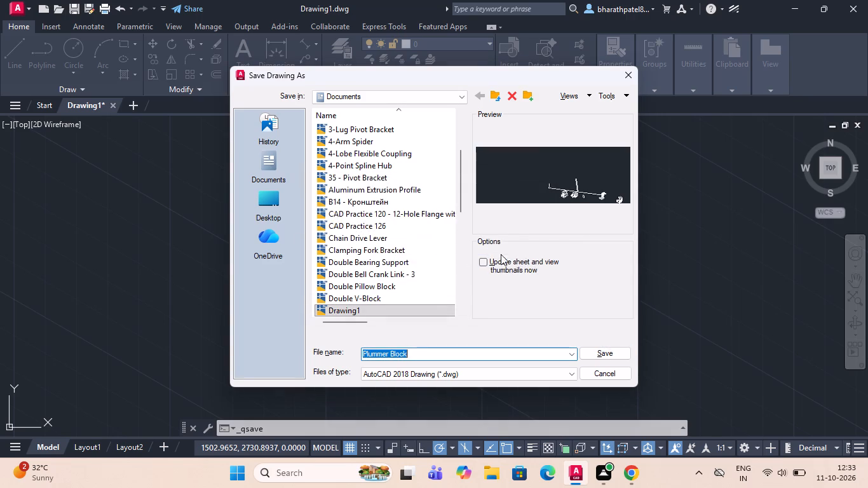
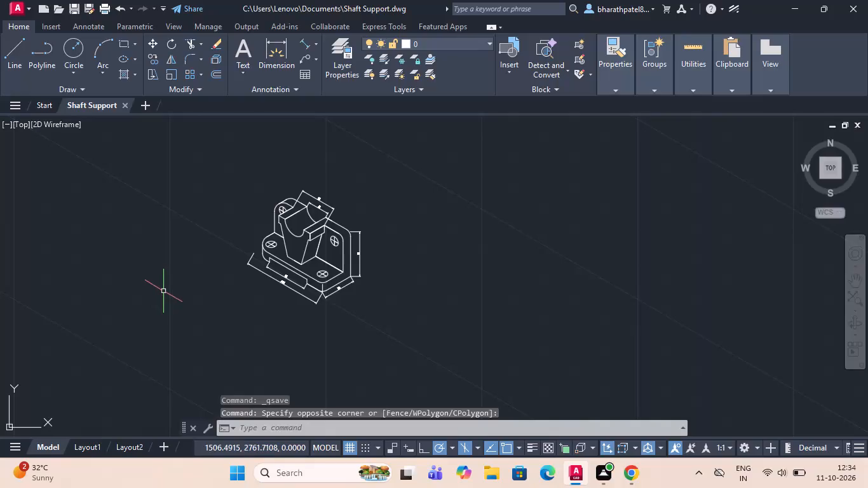
# Save the finished isometric drawing under its current file name, Shaft Support.dwg.
pyautogui.hotkey('ctrl', 's')
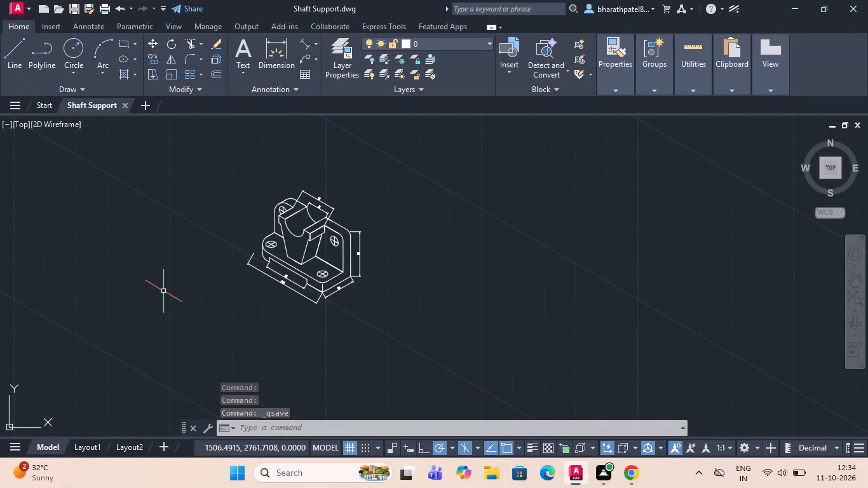
pyautogui.hotkey('ctrl', 's')
pyautogui.hotkey('ctrl', 's')
pyautogui.press('Escape')
pyautogui.hotkey('ctrl', 's')
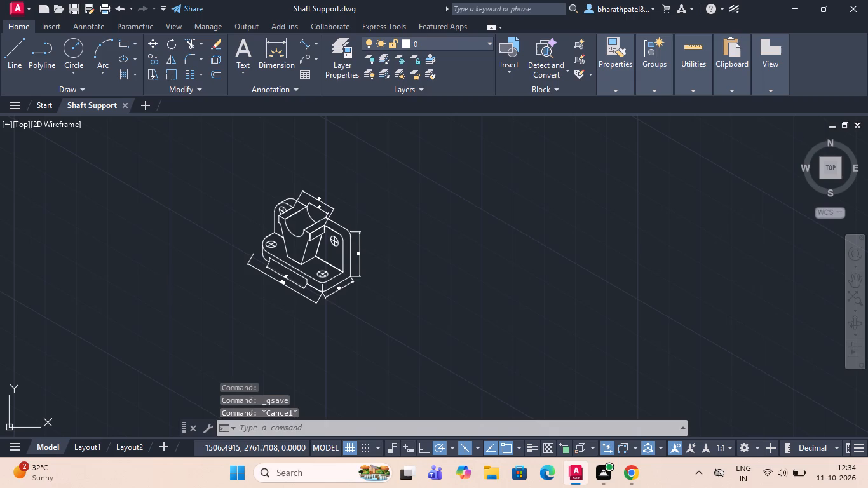
pyautogui.hotkey('ctrl', 's')
pyautogui.hotkey('ctrl', 's')
pyautogui.hotkey('ctrl', 's')
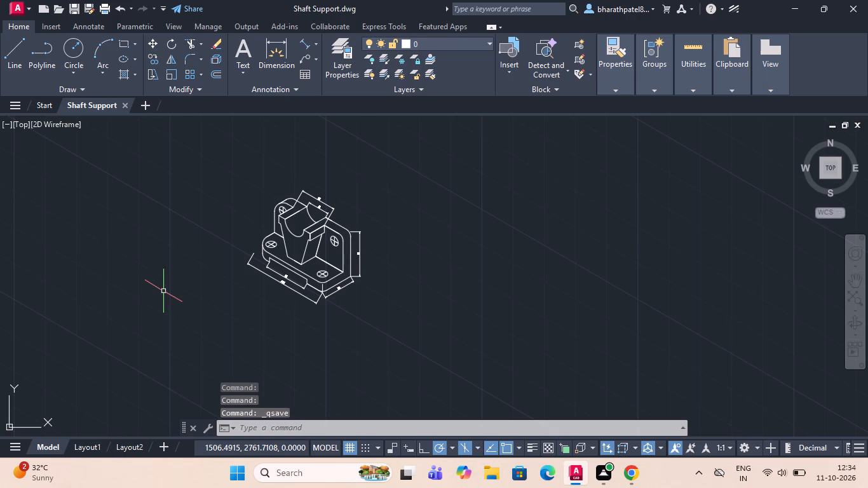
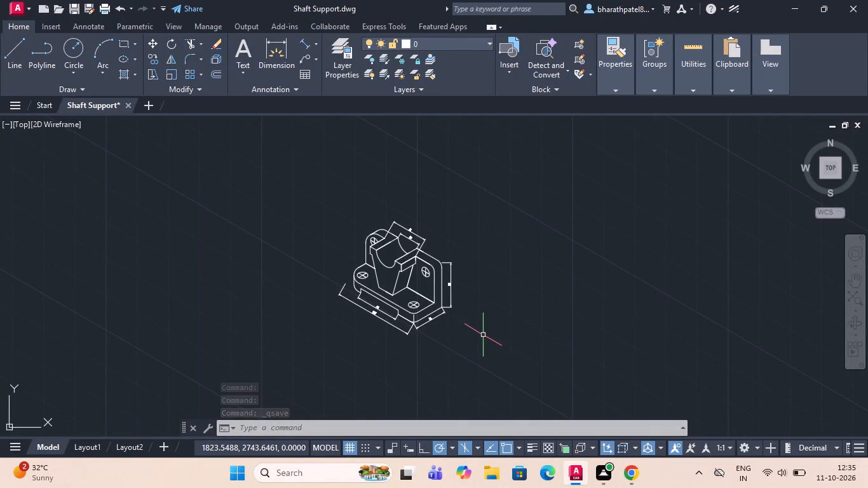
# Configure the plot with DWG To PDF.pc3, landscape, ISO full bleed A4 (297.00 x 210.00 MM) and centred, and apply it to the layout.
pyautogui.hotkey('ctrl', 'p')
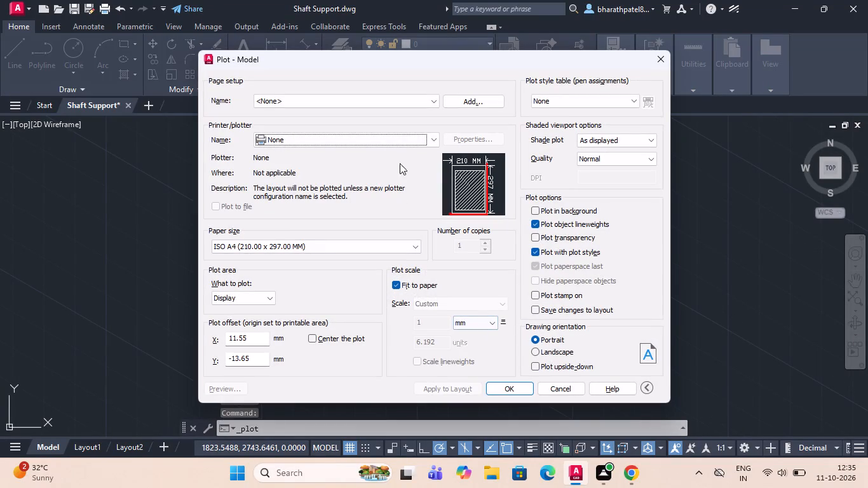
pyautogui.click(431, 136)
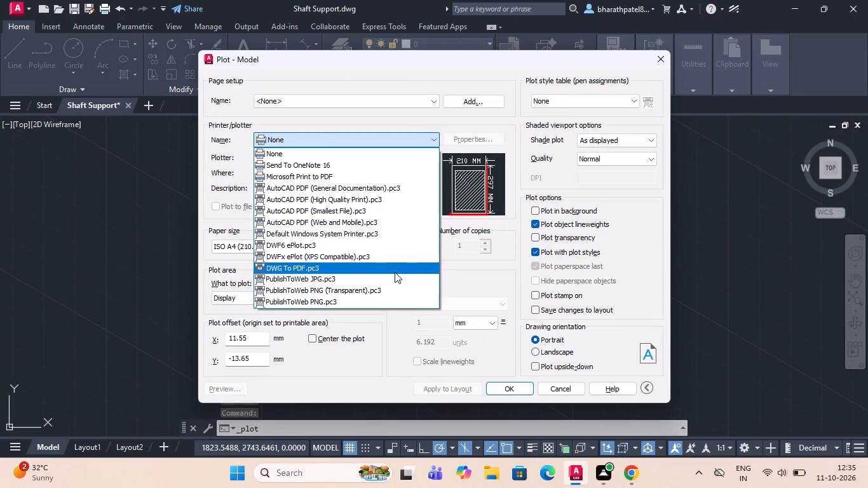
pyautogui.click(394, 272)
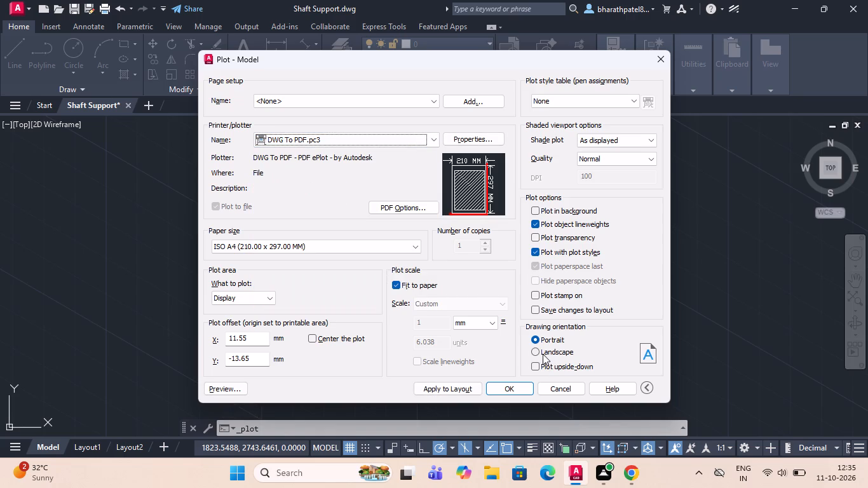
pyautogui.click(532, 350)
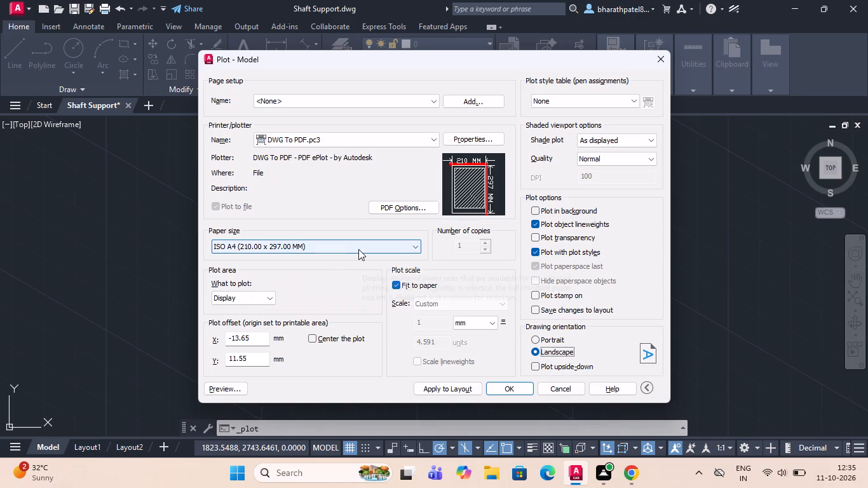
pyautogui.click(360, 248)
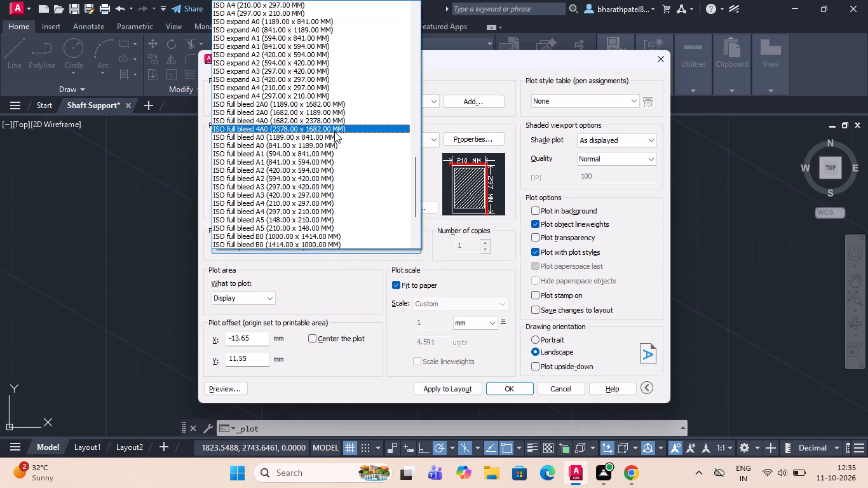
pyautogui.click(330, 210)
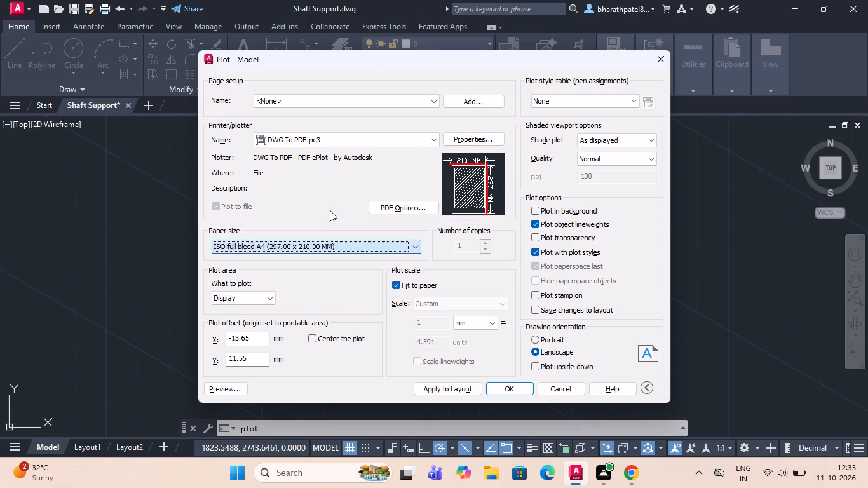
pyautogui.click(313, 337)
pyautogui.click(436, 384)
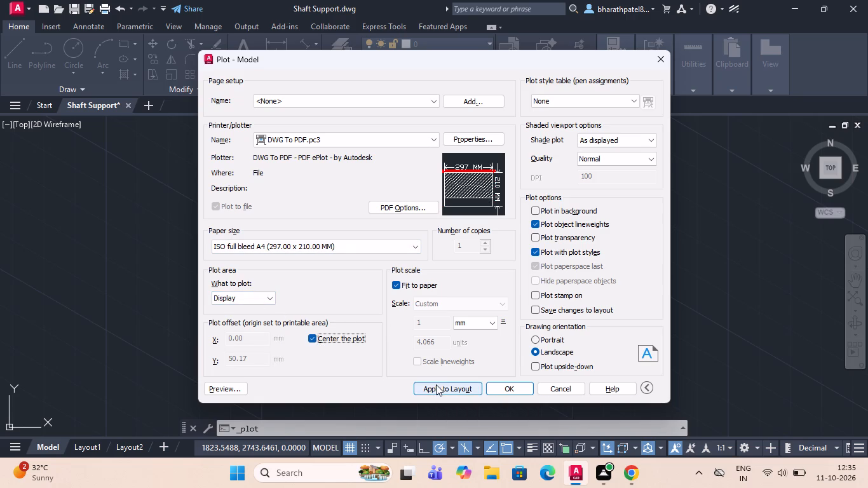
# Set the plot area to a window enclosing the whole dimensioned isometric view of the shaft support.
pyautogui.click(266, 298)
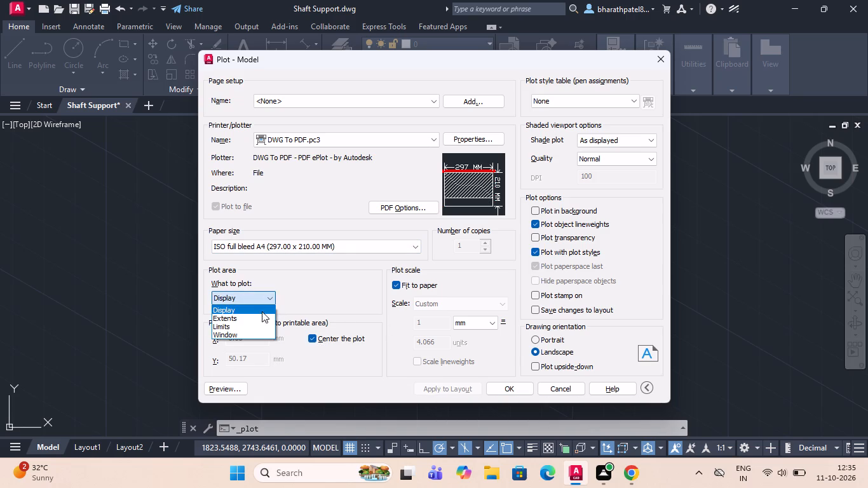
pyautogui.click(259, 332)
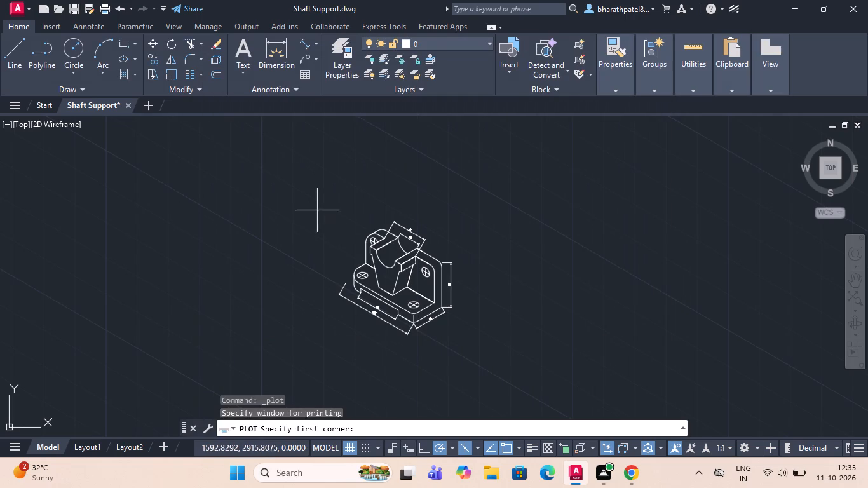
pyautogui.moveTo(316, 201); pyautogui.dragTo(315, 210)
pyautogui.click(481, 356)
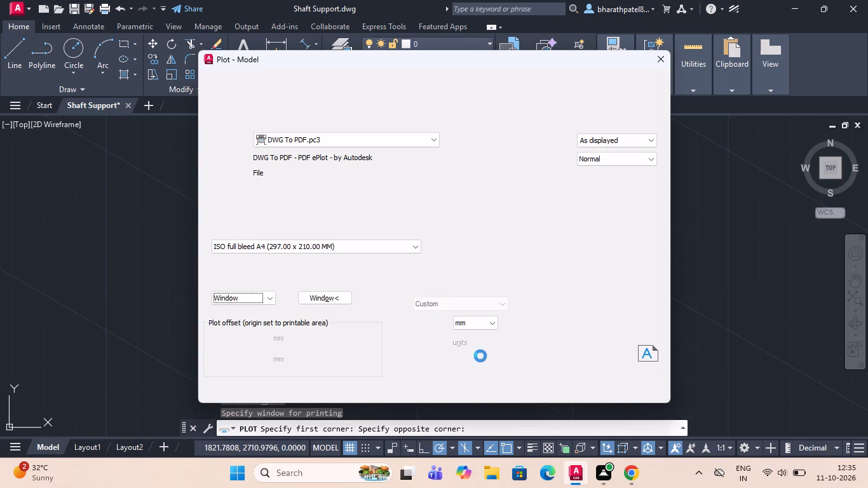
pyautogui.scroll(-4, 509, 332)
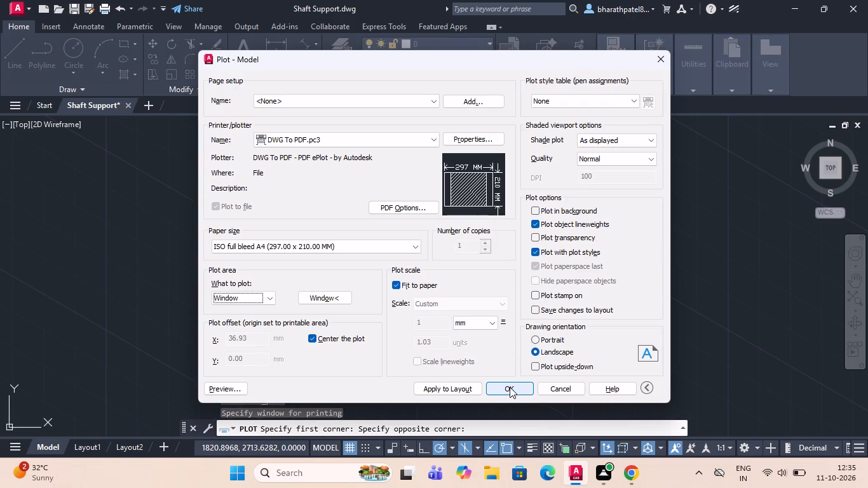
# Plot the drawing as Shaft Support-Model.pdf in the Documents folder, check the PDF, and return to AutoCAD.
pyautogui.click(512, 387)
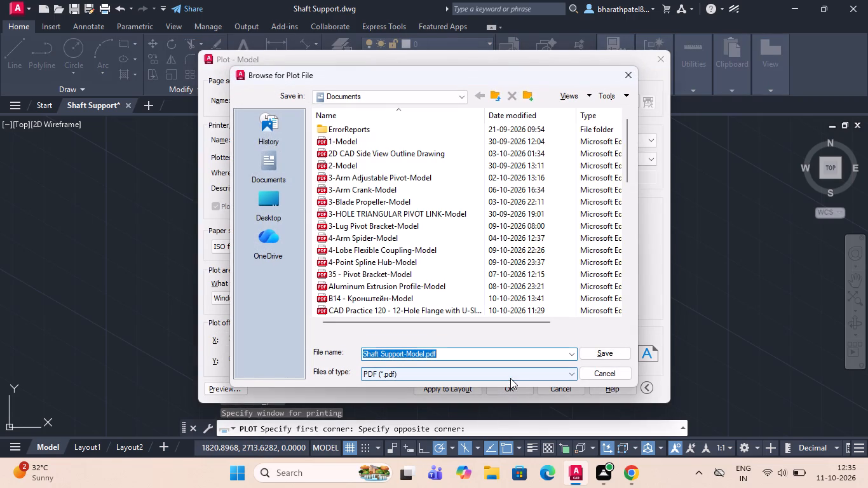
pyautogui.click(598, 352)
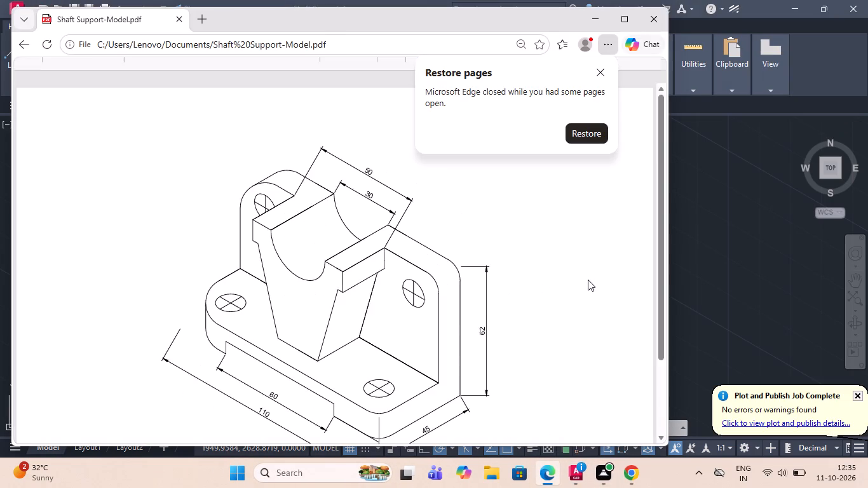
pyautogui.scroll(-2, 588, 280)
pyautogui.click(581, 471)
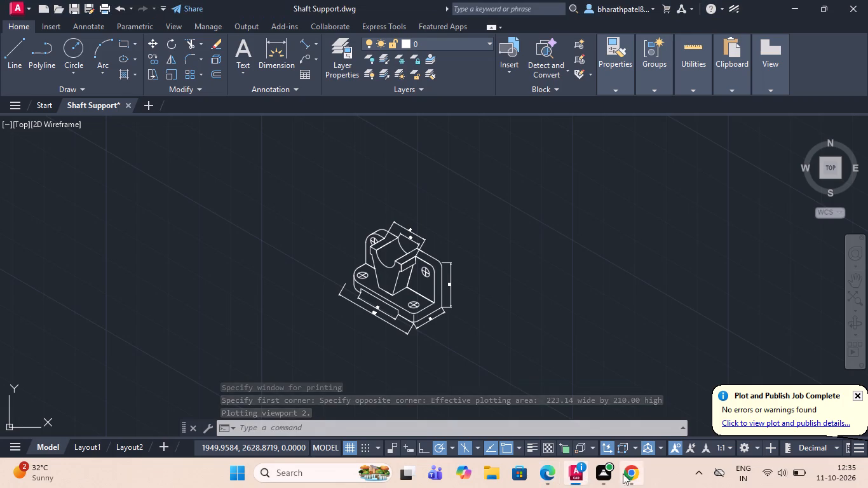